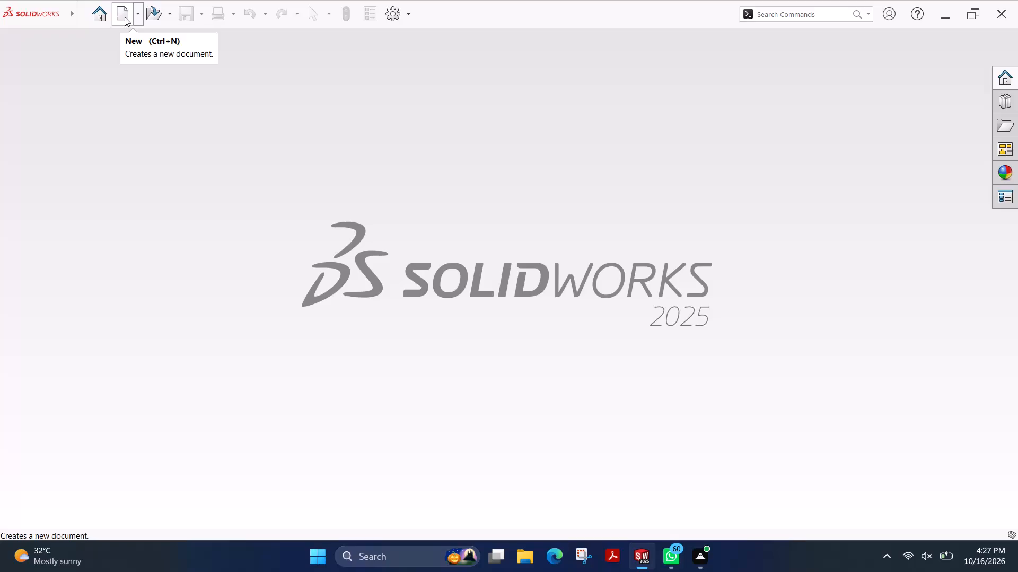
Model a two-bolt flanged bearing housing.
Create a new part document.
{"action": "left_click", "coordinate": [125, 17]}
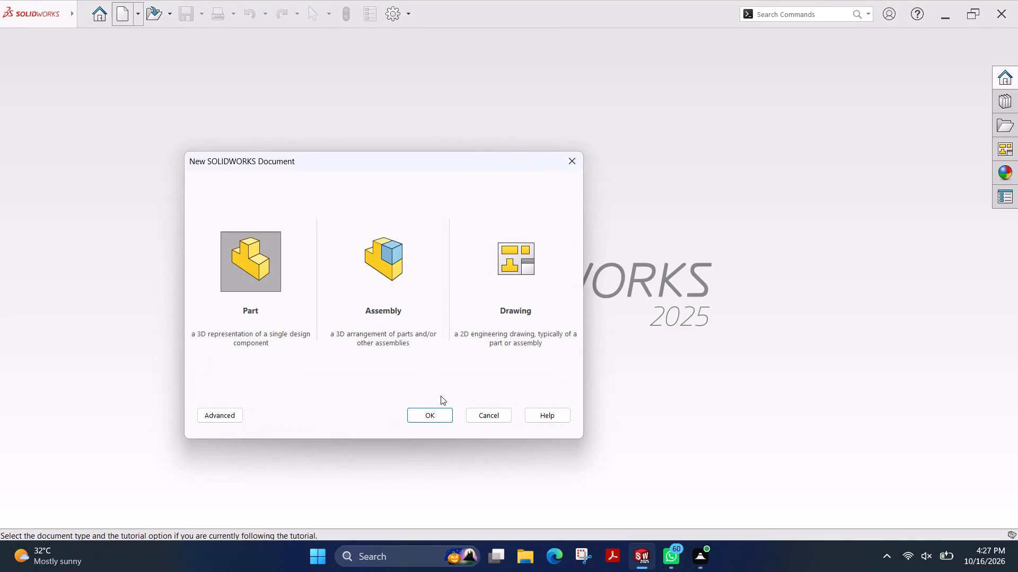
{"action": "left_click", "coordinate": [436, 410]}
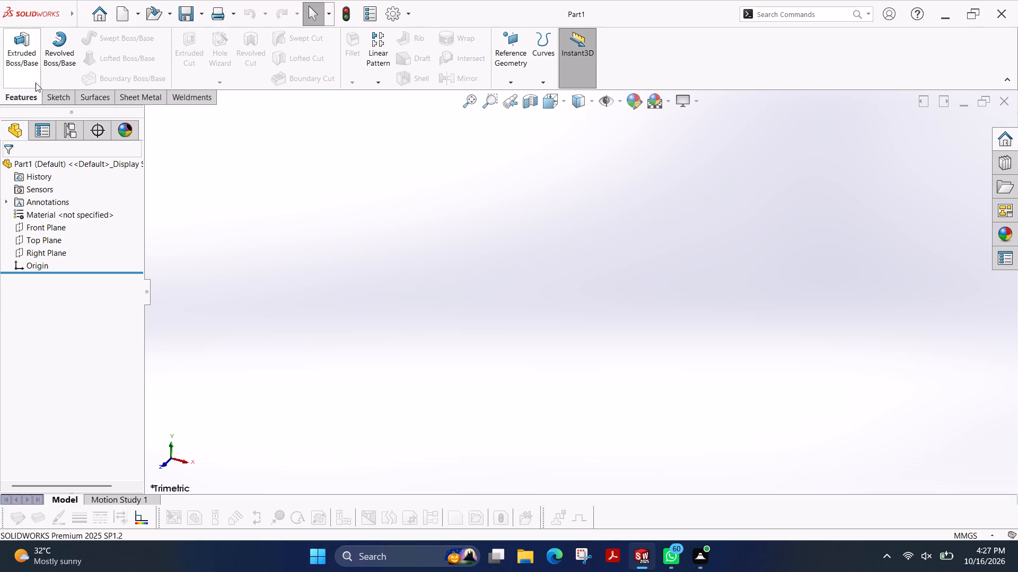
Start a sketch on the Top Plane.
{"action": "left_click", "coordinate": [50, 97]}
{"action": "left_click", "coordinate": [15, 58]}
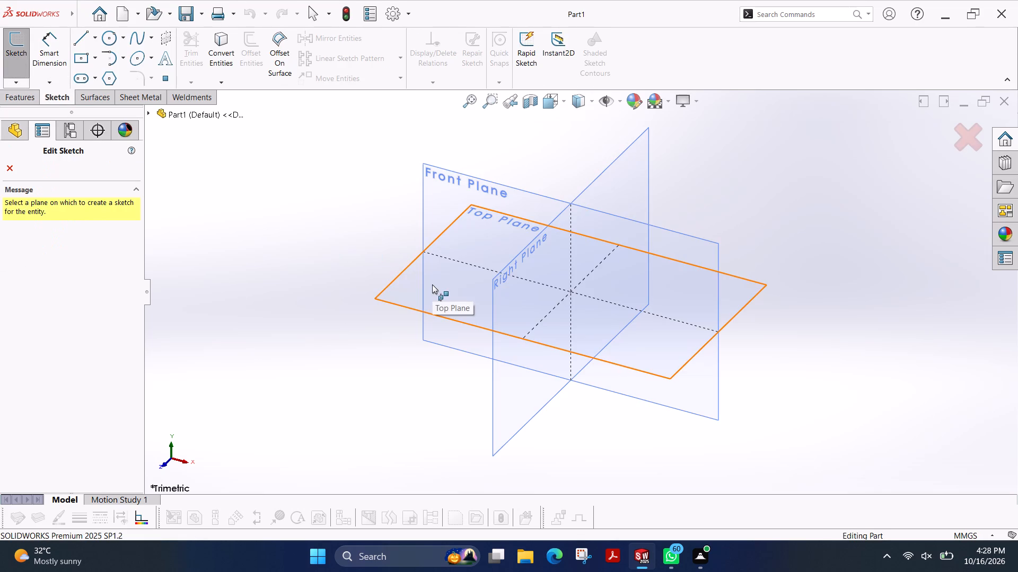
{"action": "left_click", "coordinate": [432, 284]}
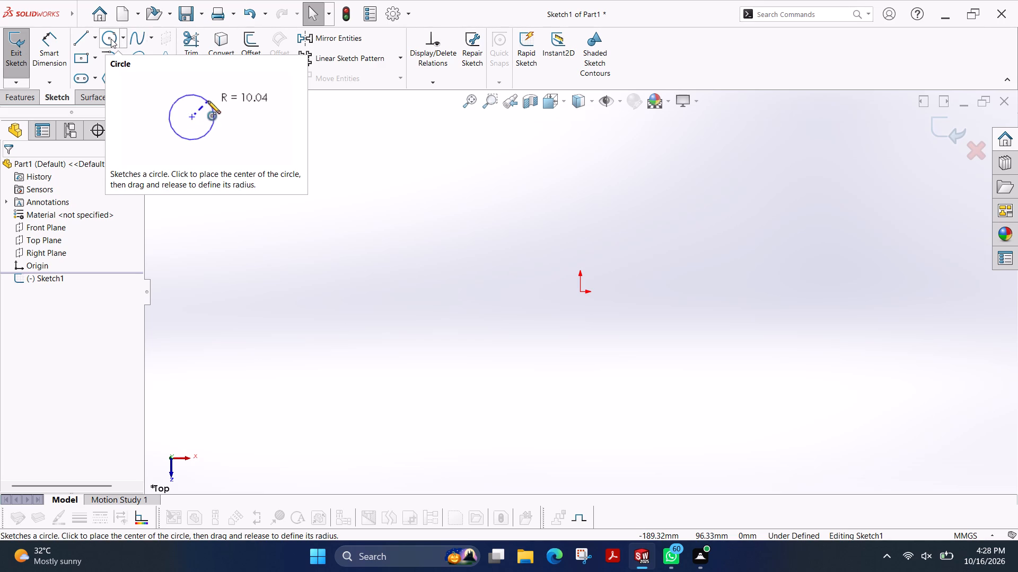
Sketch a circle centred on the origin and dimension its diameter at 105 mm.
{"action": "left_click", "coordinate": [111, 39]}
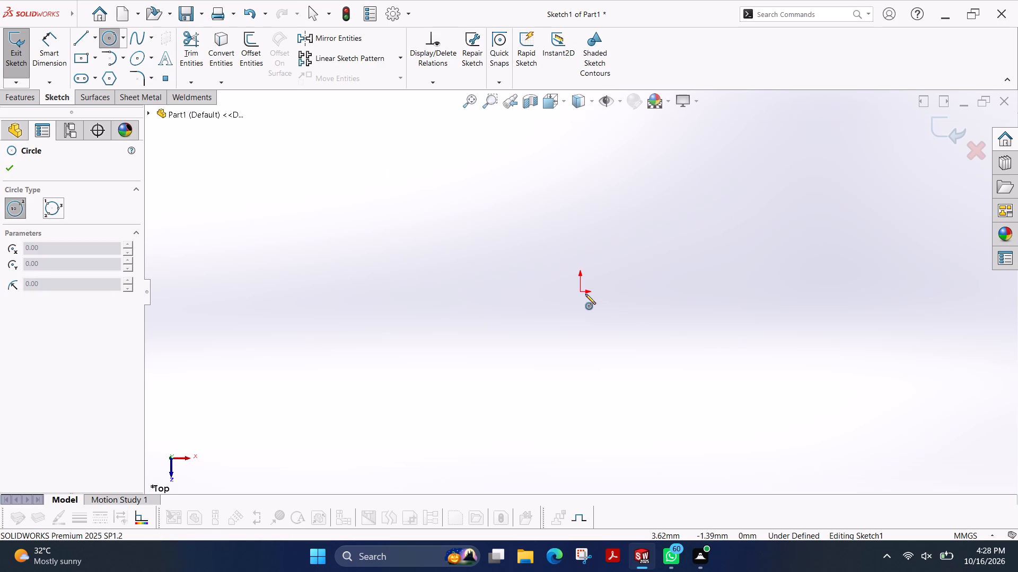
{"action": "left_click", "coordinate": [580, 292]}
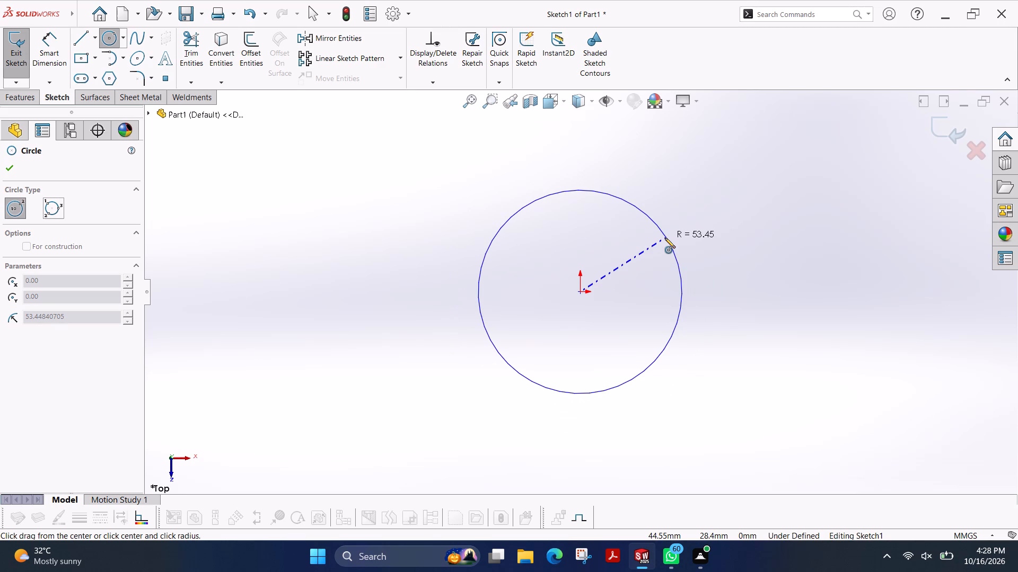
{"action": "left_click", "coordinate": [665, 238]}
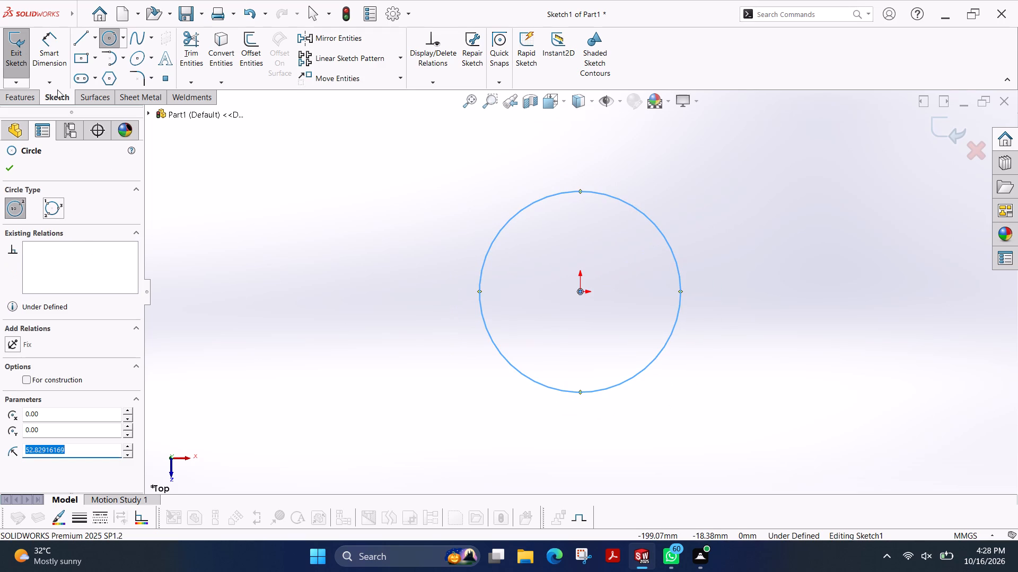
{"action": "left_click", "coordinate": [51, 50]}
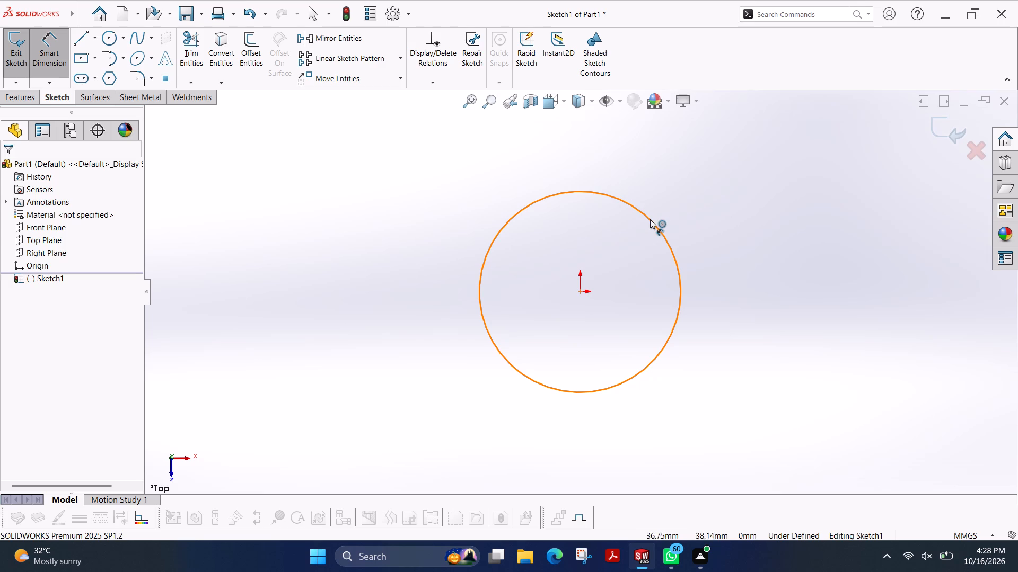
{"action": "left_click", "coordinate": [650, 219]}
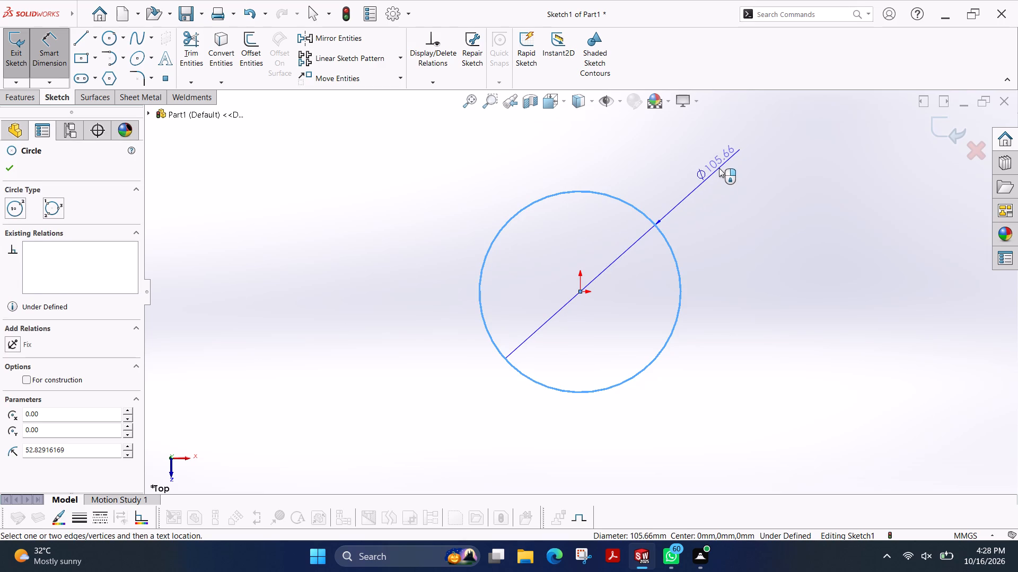
{"action": "left_click", "coordinate": [719, 168]}
{"action": "type", "text": "105"}
{"action": "key", "text": "Return"}
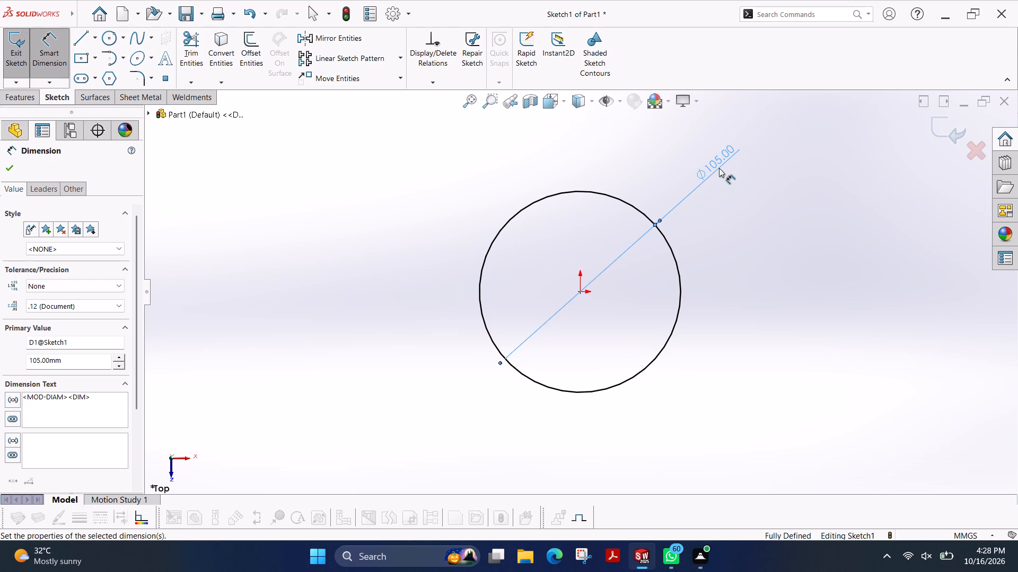
Sketch a second circle centred on the origin, inside the 105 mm circle, with a radius of about 43 mm.
{"action": "left_click", "coordinate": [112, 42]}
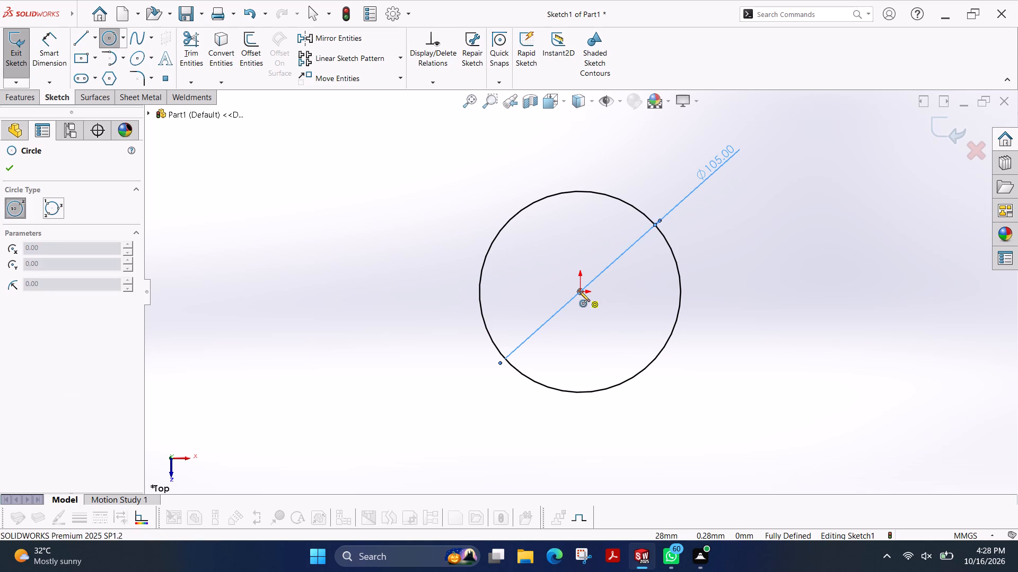
{"action": "left_click", "coordinate": [580, 291]}
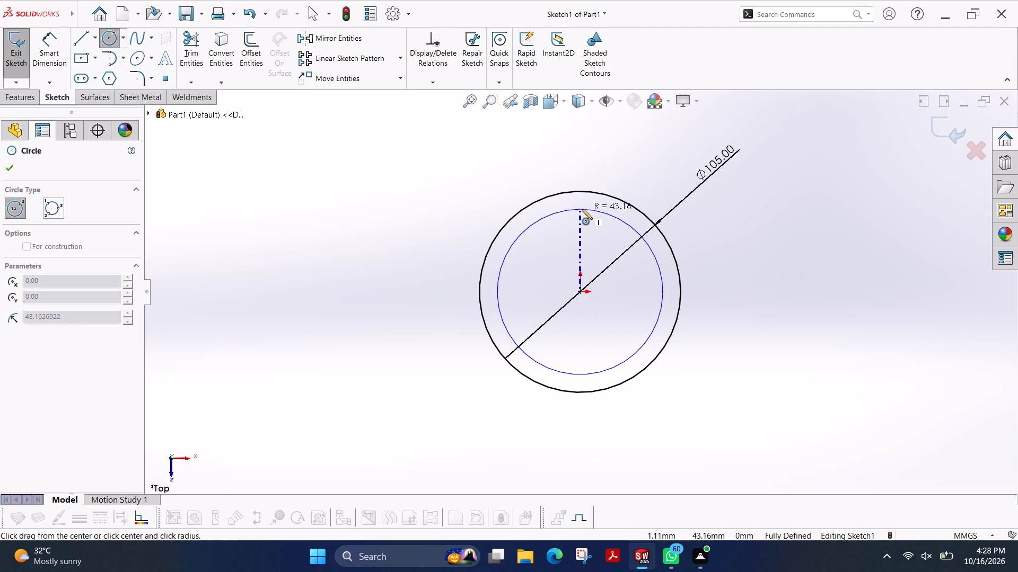
{"action": "left_click", "coordinate": [582, 209]}
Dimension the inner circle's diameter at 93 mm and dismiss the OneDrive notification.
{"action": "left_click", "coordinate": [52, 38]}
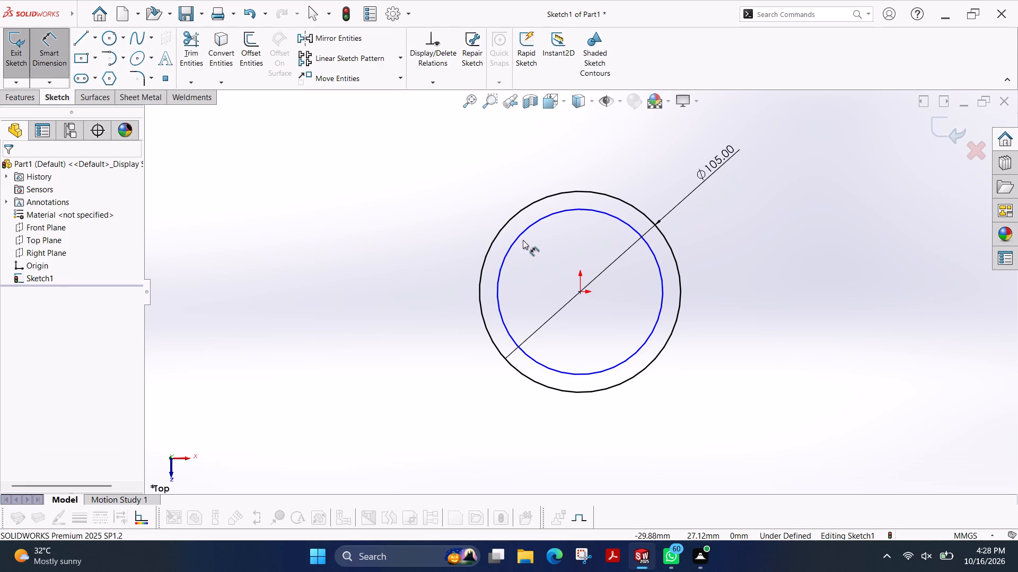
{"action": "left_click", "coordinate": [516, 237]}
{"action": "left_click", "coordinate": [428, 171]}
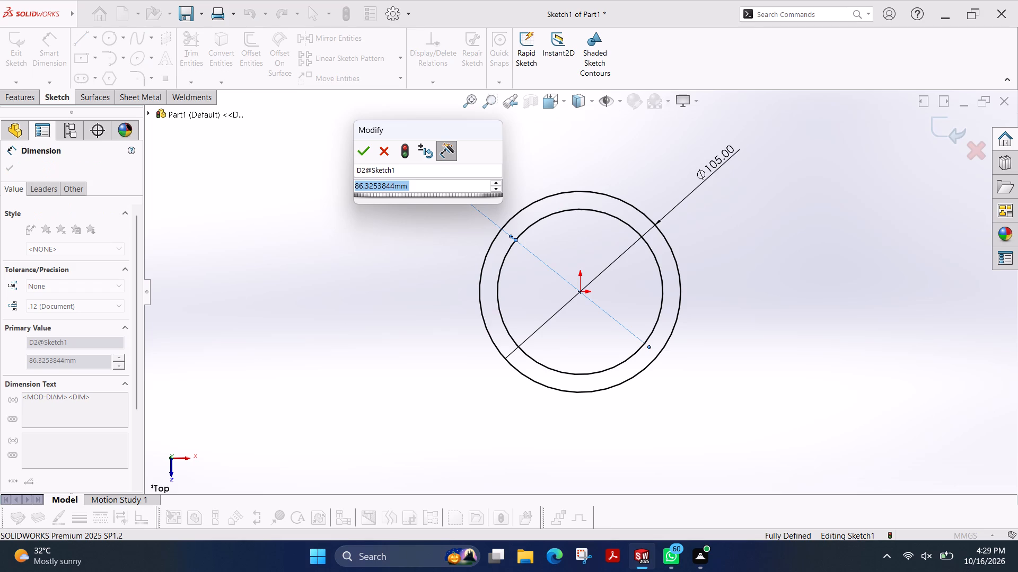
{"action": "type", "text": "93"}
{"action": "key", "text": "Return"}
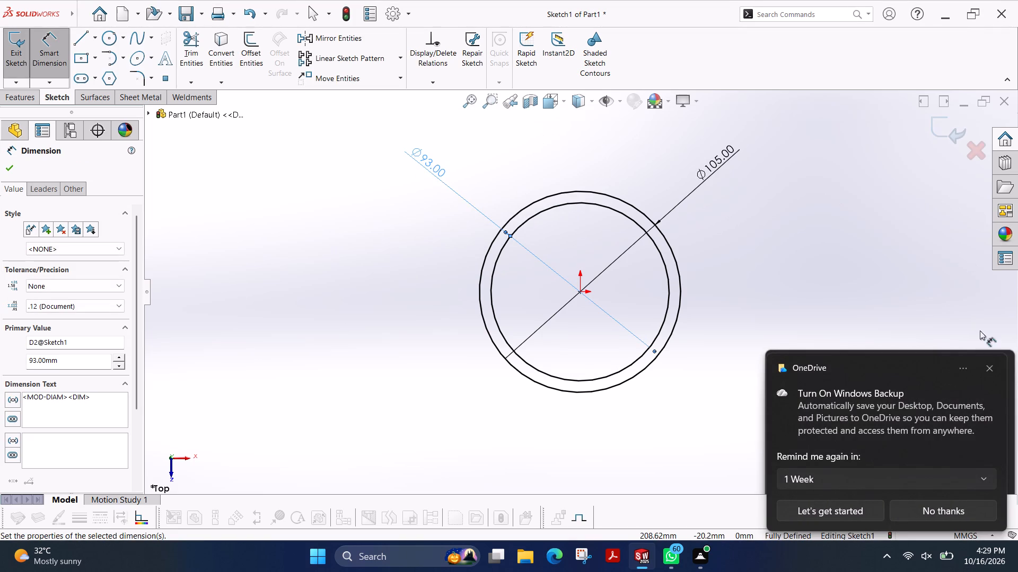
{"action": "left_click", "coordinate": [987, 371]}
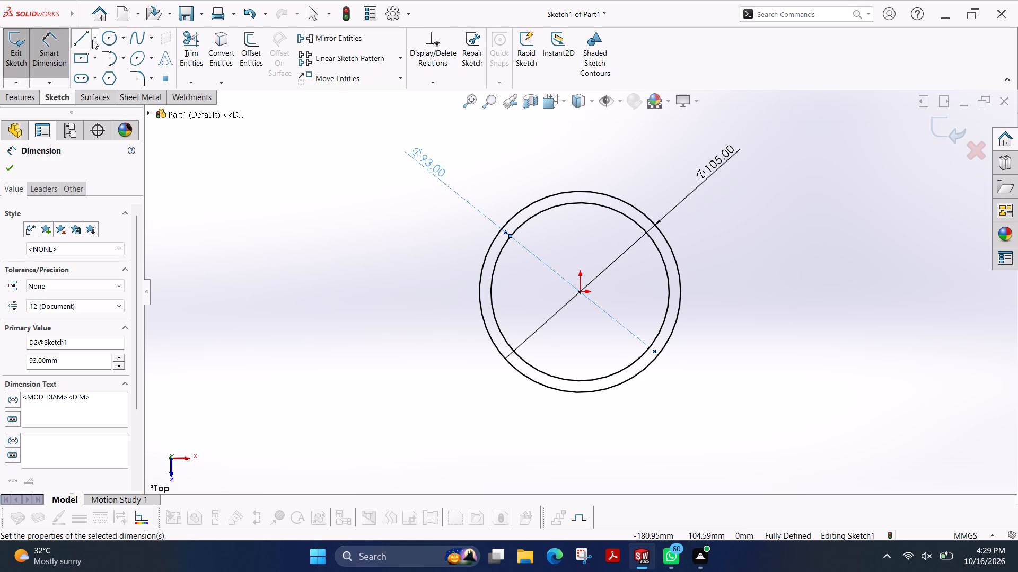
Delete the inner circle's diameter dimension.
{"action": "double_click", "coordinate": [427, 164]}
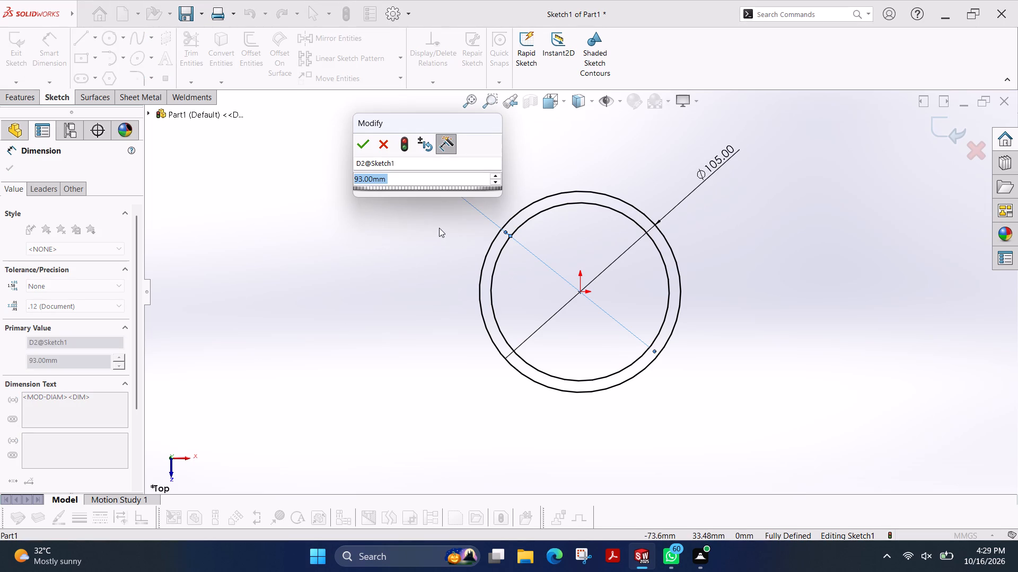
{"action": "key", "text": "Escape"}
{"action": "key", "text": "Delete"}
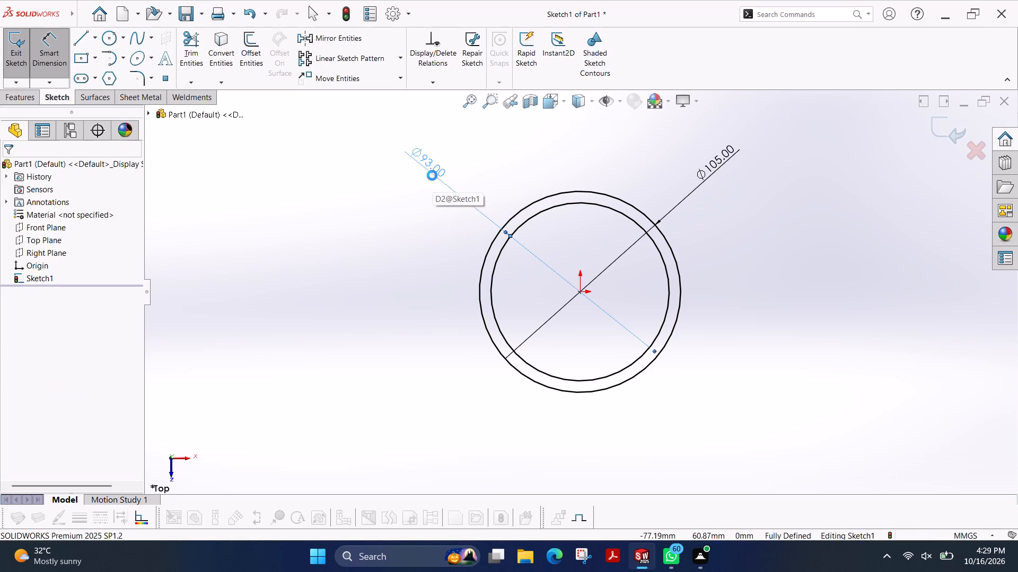
Dimension the inner circle's diameter at 81 mm.
{"action": "left_click", "coordinate": [50, 42]}
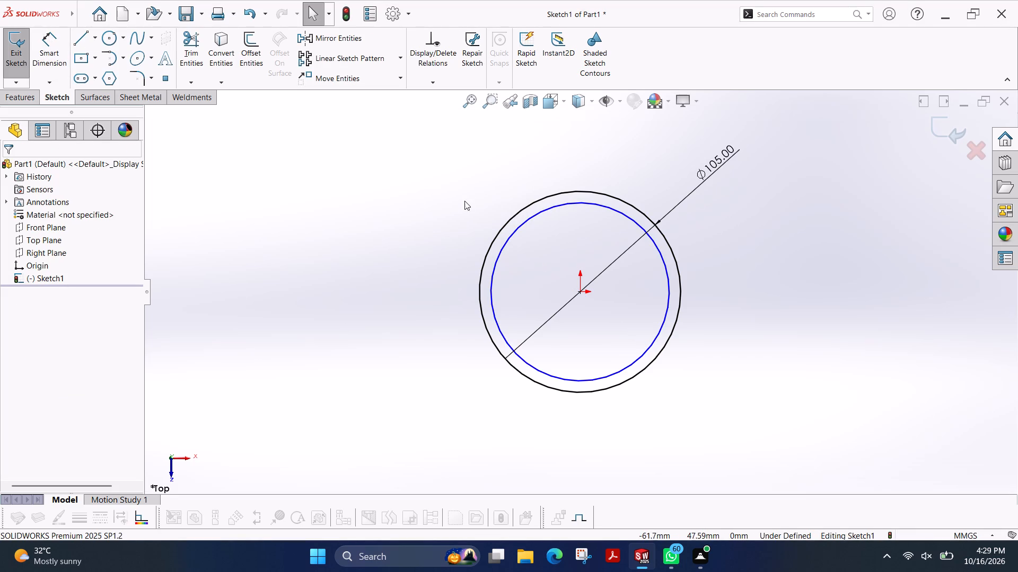
{"action": "left_click", "coordinate": [48, 56]}
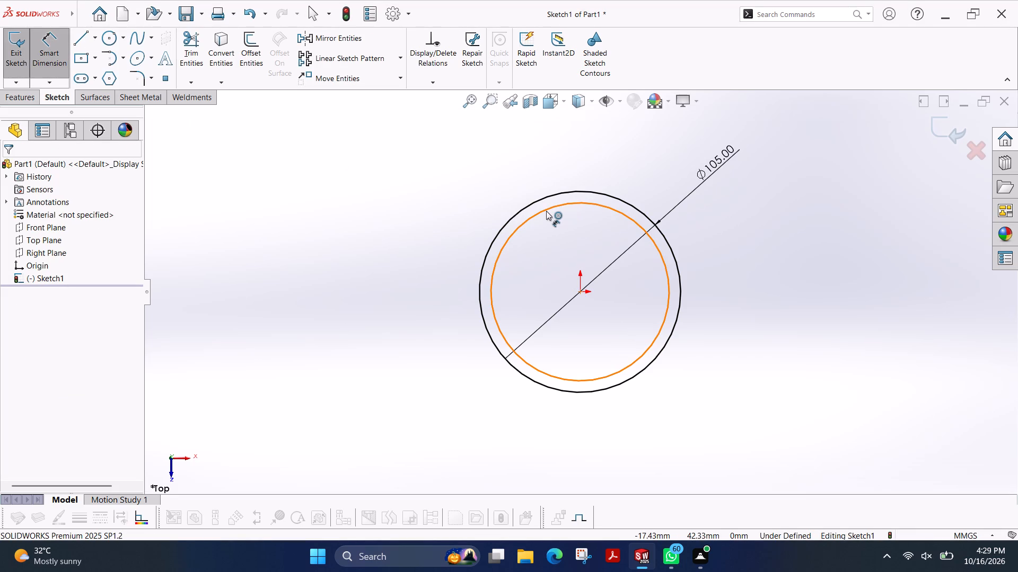
{"action": "left_click", "coordinate": [546, 211]}
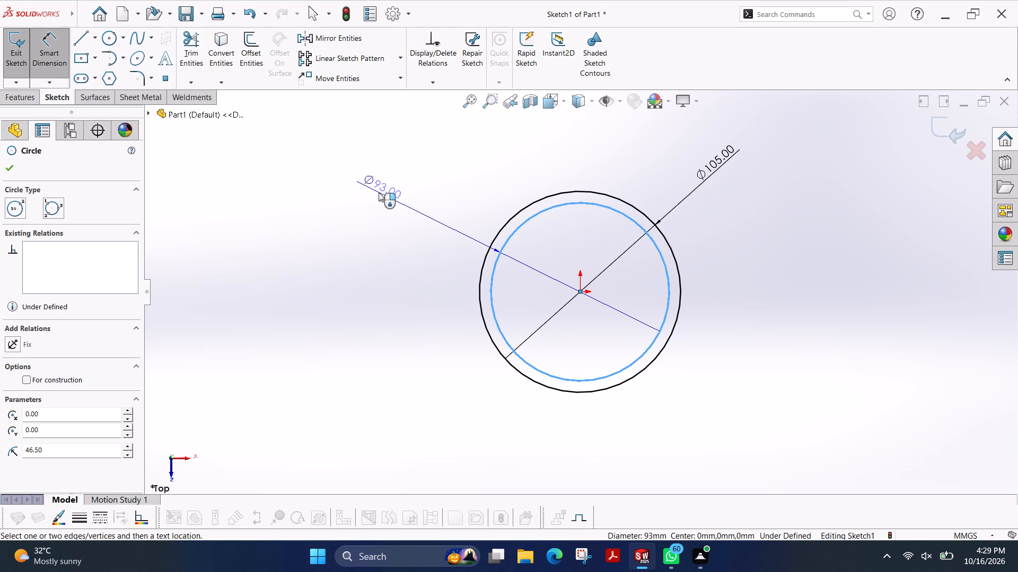
{"action": "key", "text": "Escape"}
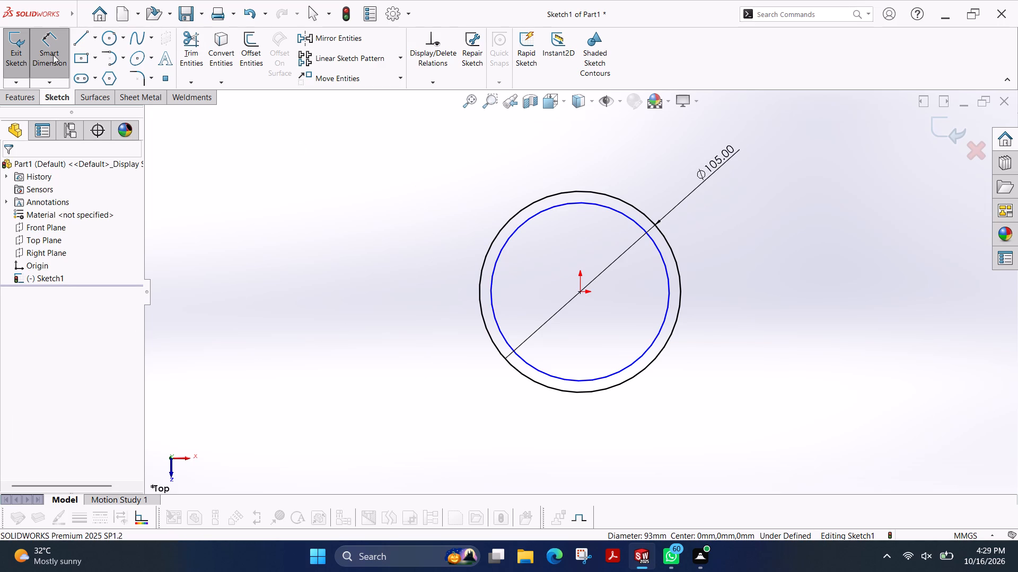
{"action": "left_click", "coordinate": [582, 202]}
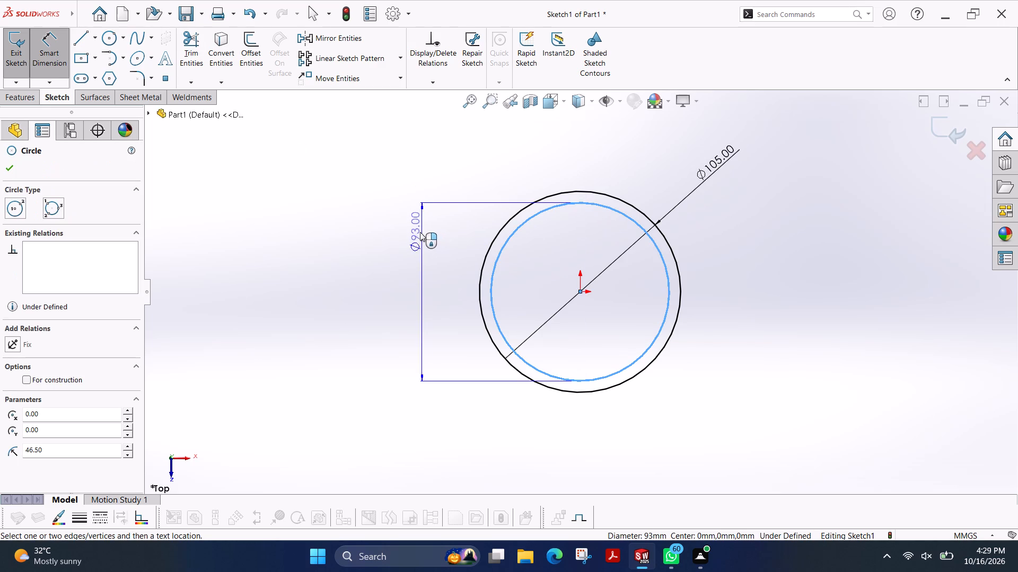
{"action": "left_click", "coordinate": [393, 163]}
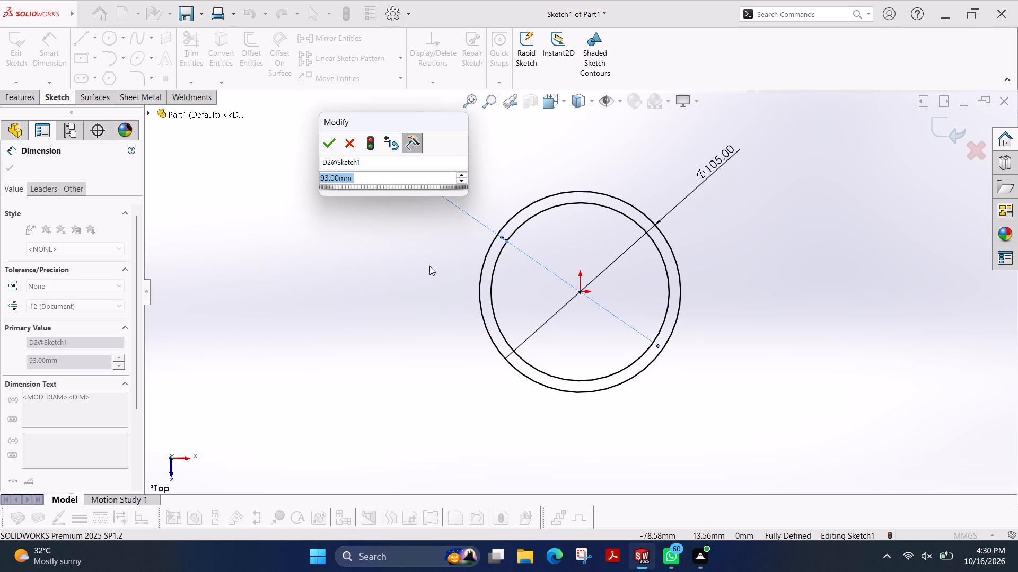
{"action": "type", "text": "81"}
{"action": "key", "text": "Return"}
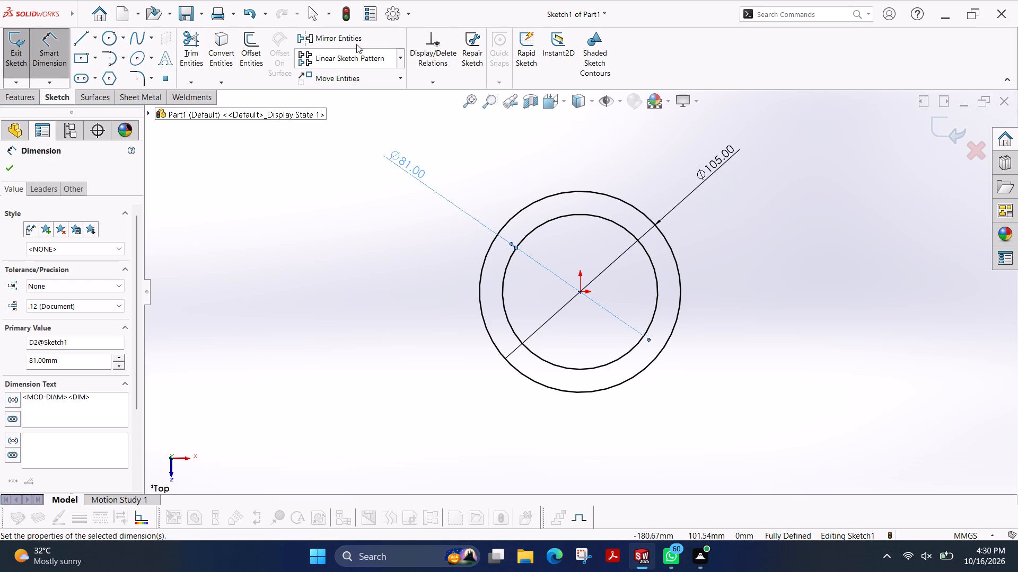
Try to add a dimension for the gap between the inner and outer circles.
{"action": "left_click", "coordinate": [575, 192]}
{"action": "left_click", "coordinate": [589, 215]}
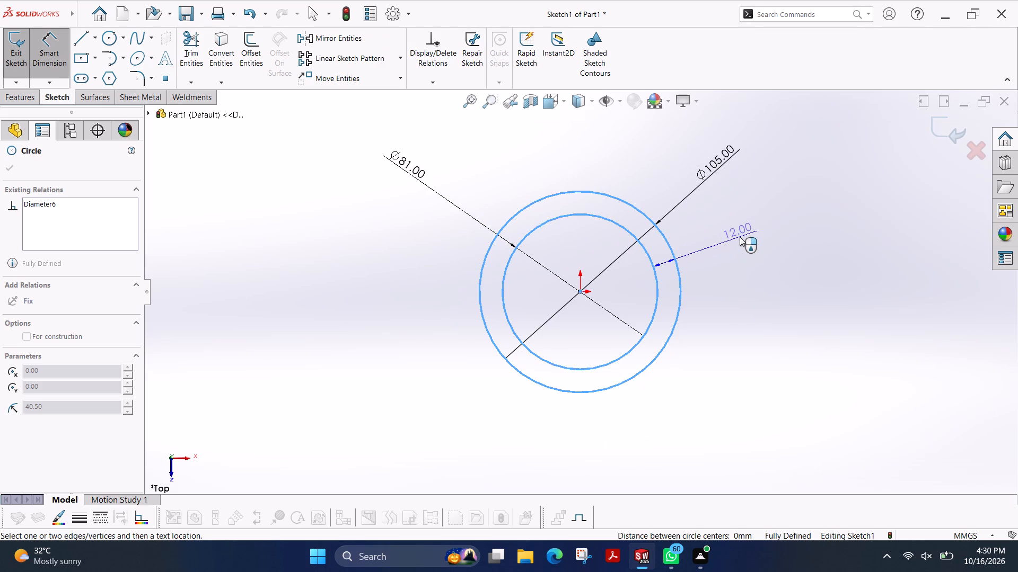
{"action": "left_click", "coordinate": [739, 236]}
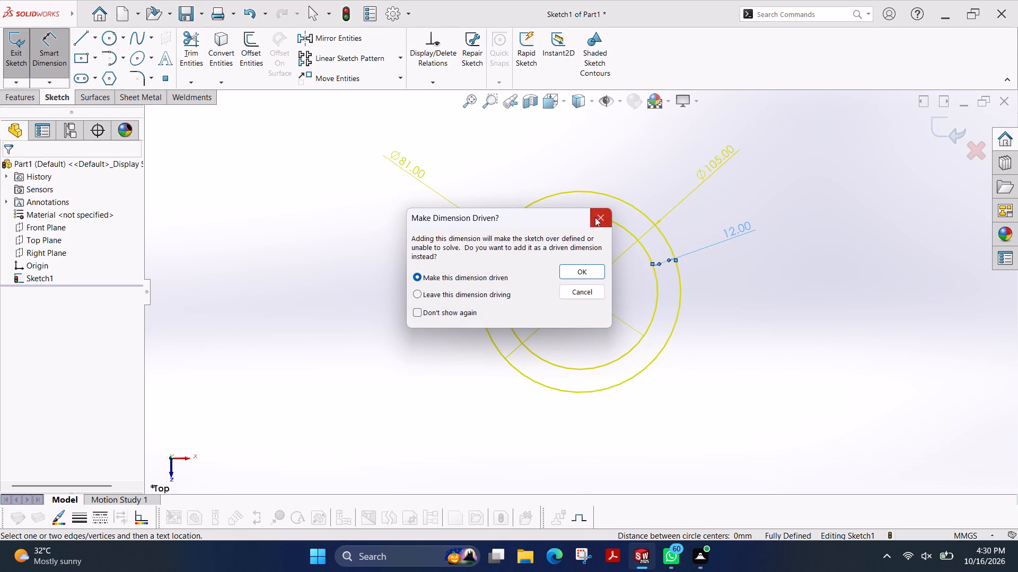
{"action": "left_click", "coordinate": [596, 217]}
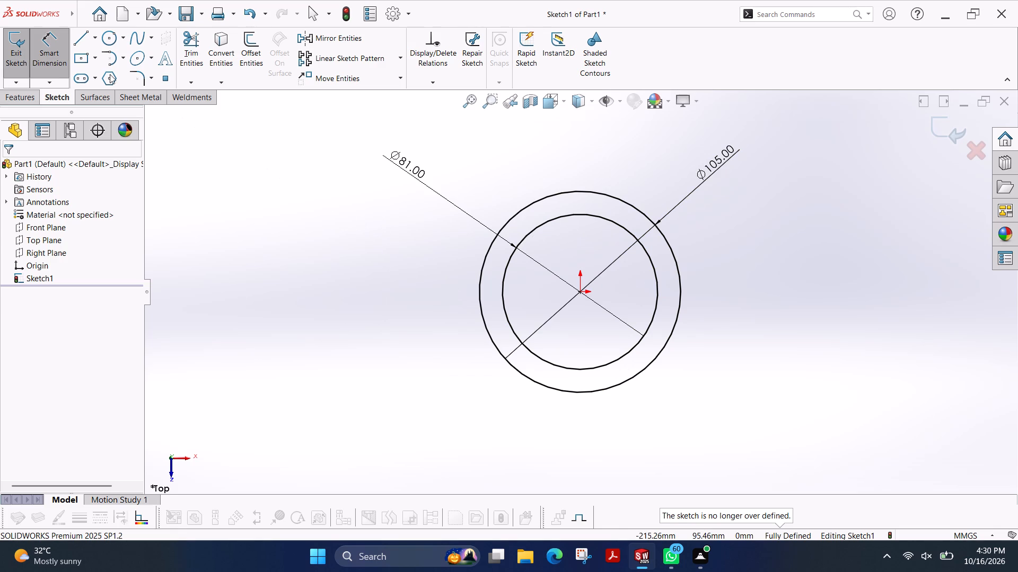
Sketch a horizontal midpoint construction line centred on the origin, reaching about 350 mm to each side.
{"action": "left_click", "coordinate": [84, 42]}
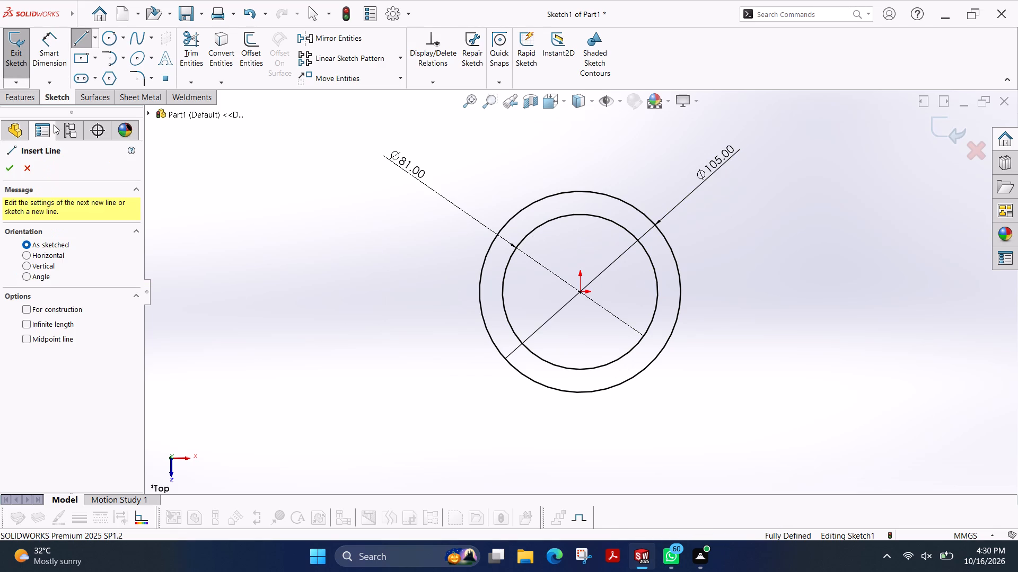
{"action": "left_click", "coordinate": [46, 308]}
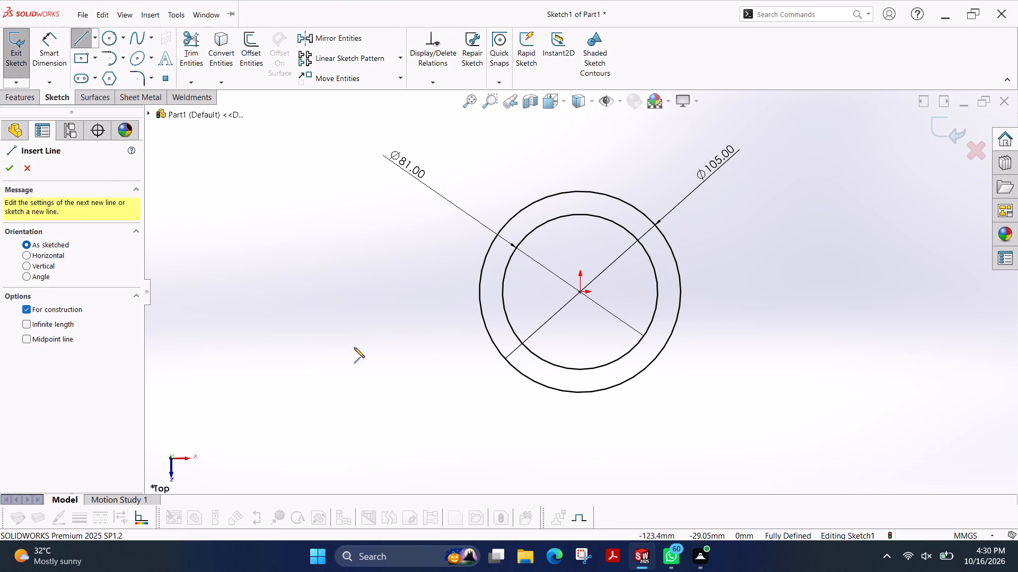
{"action": "left_click", "coordinate": [48, 342]}
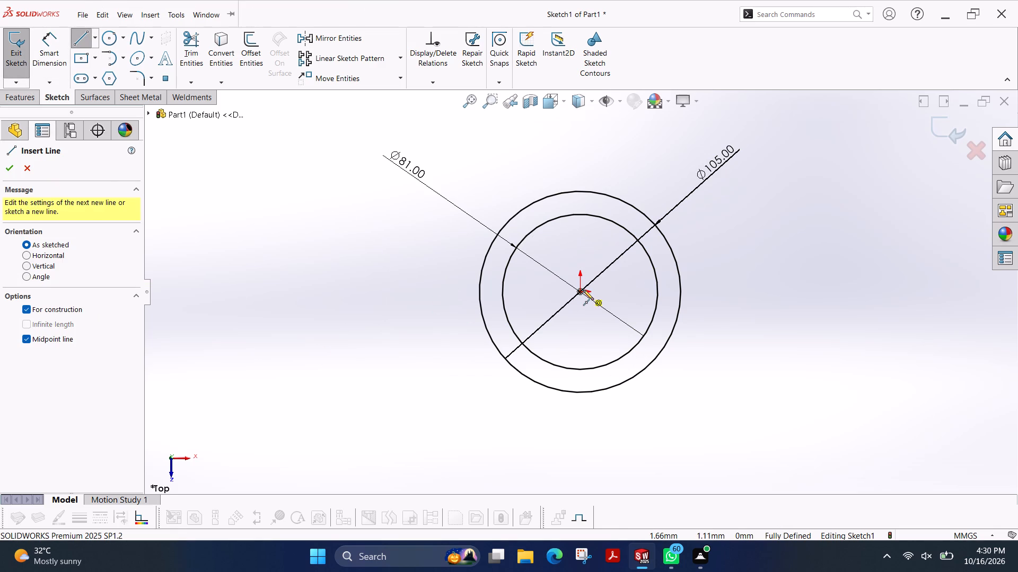
{"action": "left_click", "coordinate": [581, 292]}
{"action": "scroll", "coordinate": [944, 273], "scroll_direction": "down", "scroll_amount": 2}
{"action": "scroll", "coordinate": [944, 273], "scroll_direction": "up", "scroll_amount": 3}
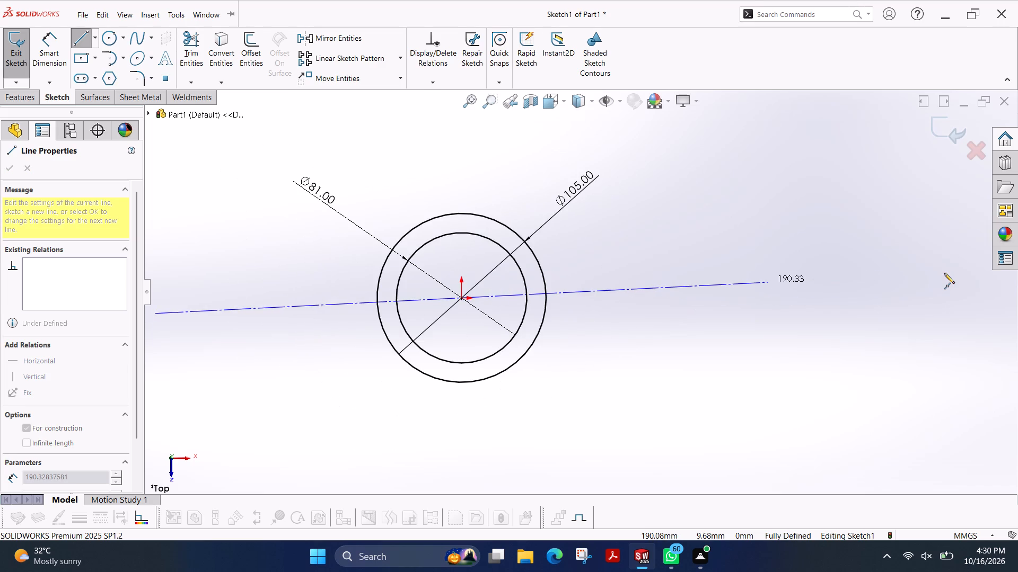
{"action": "scroll", "coordinate": [883, 287], "scroll_direction": "up", "scroll_amount": 2}
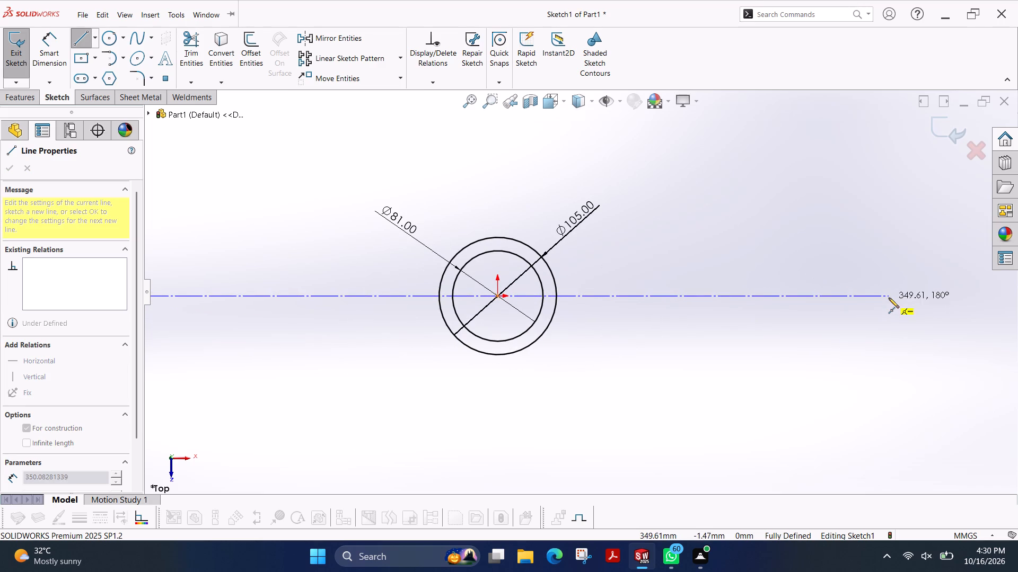
{"action": "left_click", "coordinate": [889, 298]}
{"action": "key", "text": "Escape"}
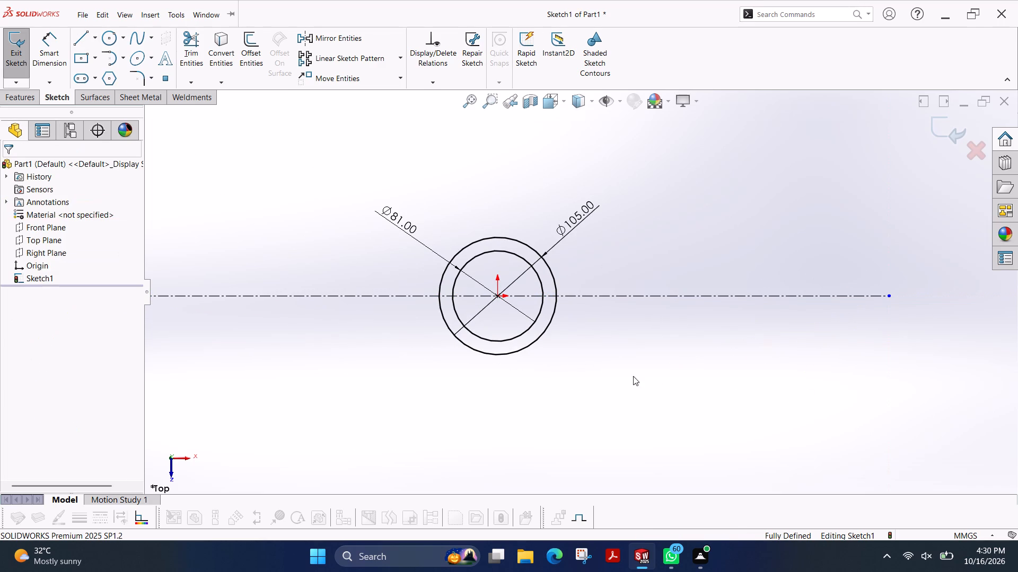
Sketch a vertical midpoint construction line centred on the origin, reaching about 94 mm above and below it.
{"action": "left_click", "coordinate": [81, 39]}
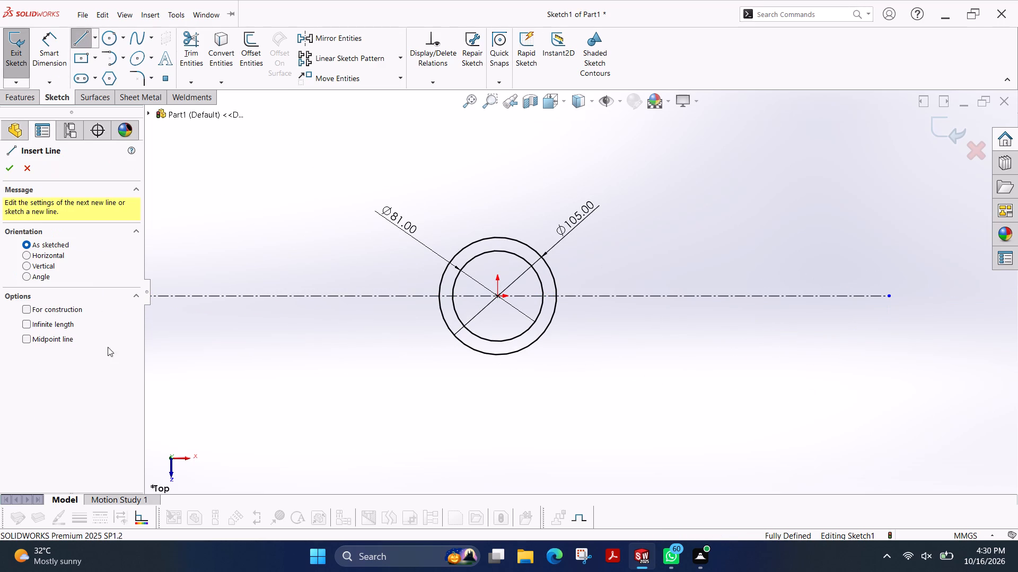
{"action": "left_click", "coordinate": [55, 309]}
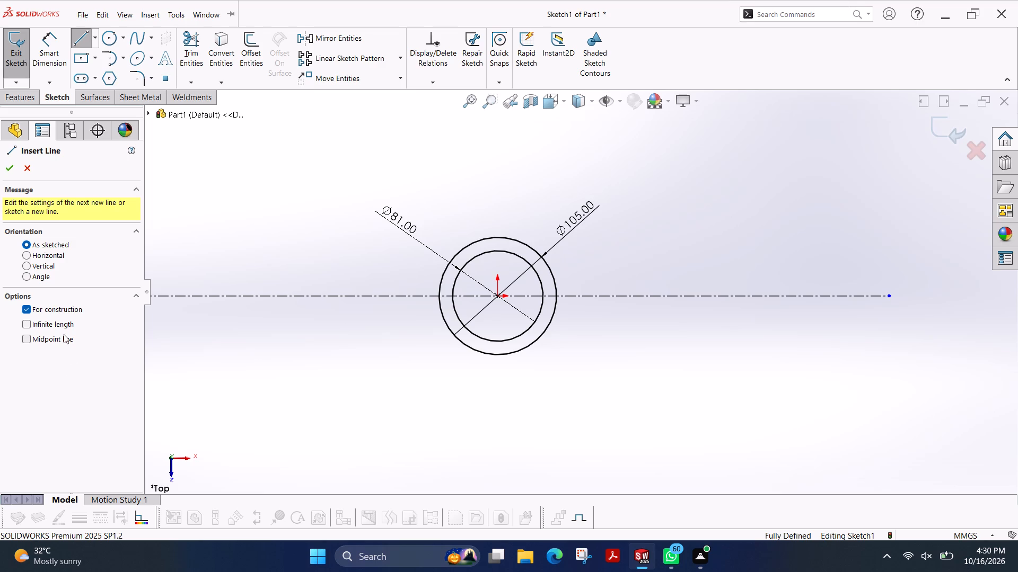
{"action": "left_click", "coordinate": [63, 340]}
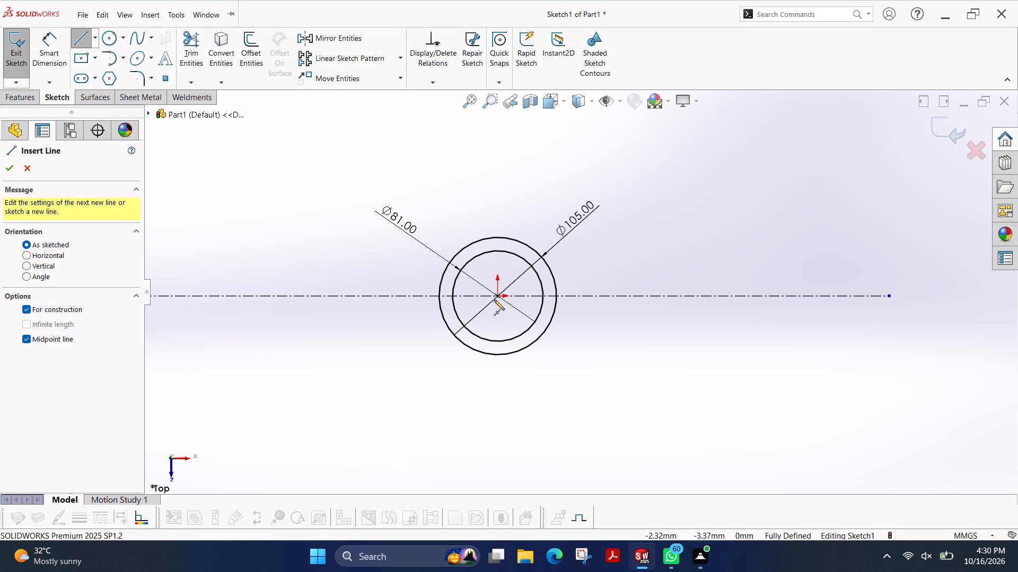
{"action": "left_click", "coordinate": [497, 297]}
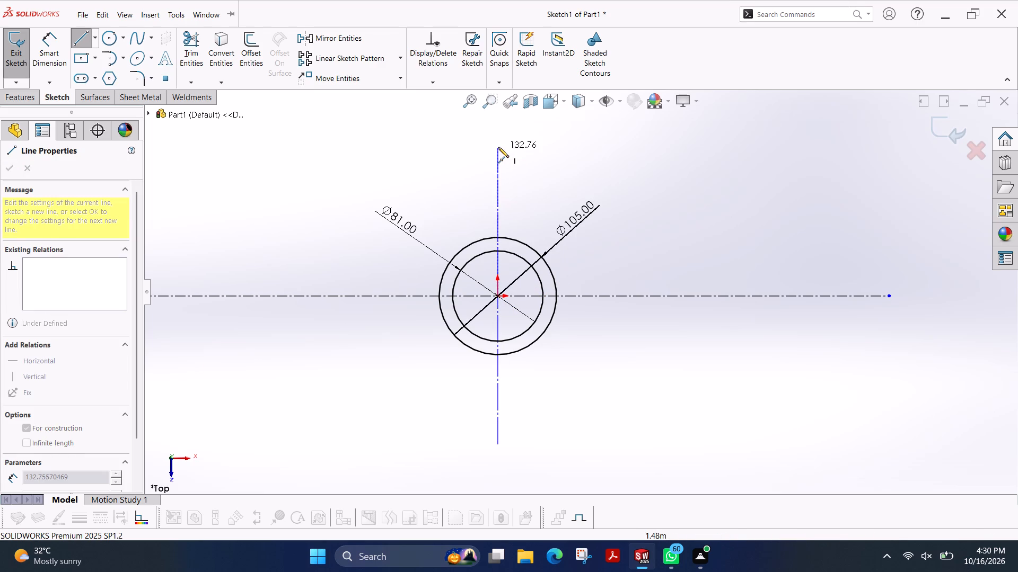
{"action": "left_click", "coordinate": [497, 191]}
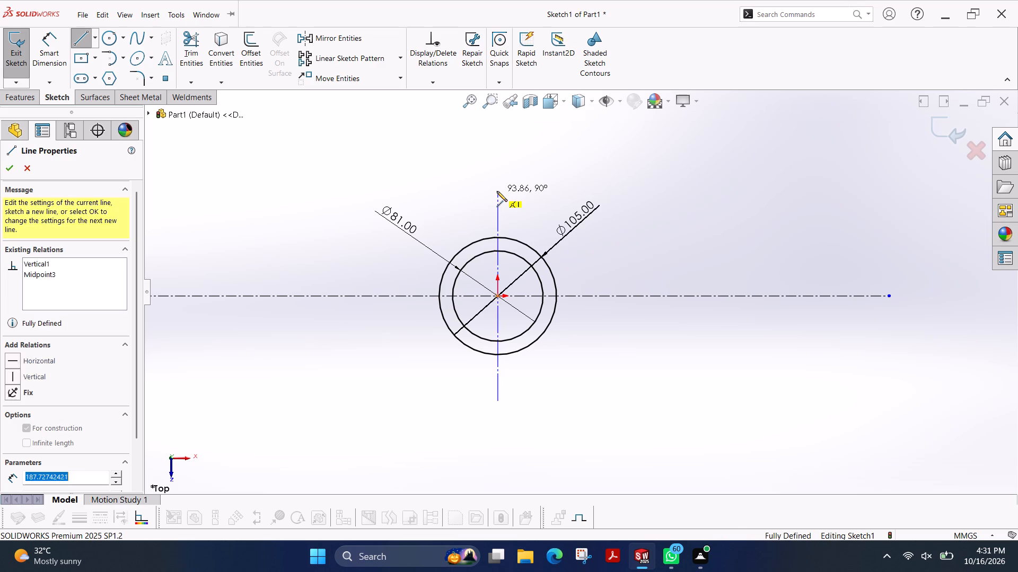
{"action": "key", "text": "Escape"}
Sketch two circles centred on the horizontal centreline: radius about 25 mm, 162 mm left of the origin, and radius about 30 mm, 158 mm right.
{"action": "scroll", "coordinate": [438, 292], "scroll_direction": "down", "scroll_amount": 2}
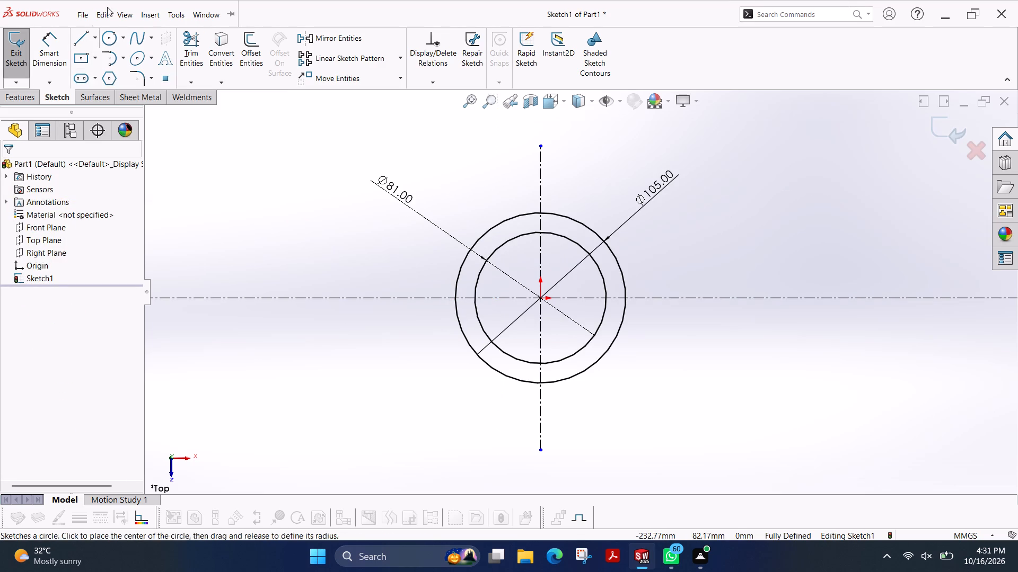
{"action": "left_click", "coordinate": [113, 40]}
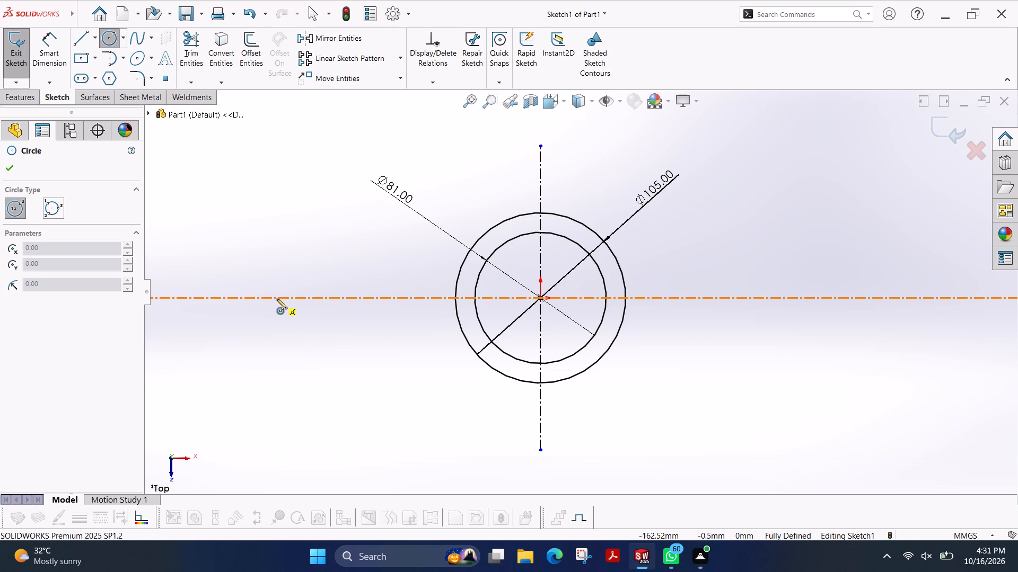
{"action": "left_click", "coordinate": [277, 298]}
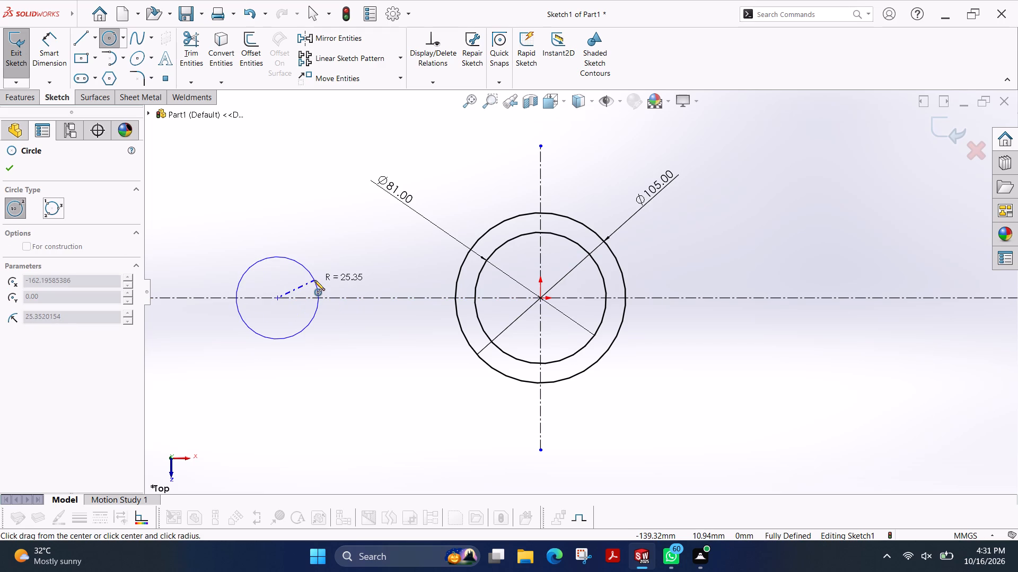
{"action": "left_click", "coordinate": [314, 280]}
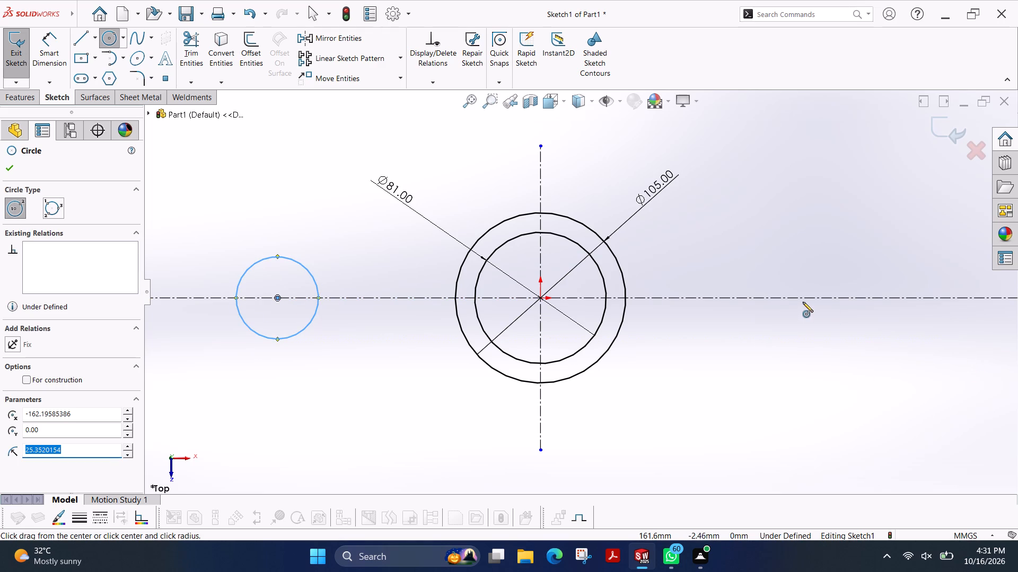
{"action": "left_click", "coordinate": [797, 298]}
{"action": "left_click", "coordinate": [829, 260]}
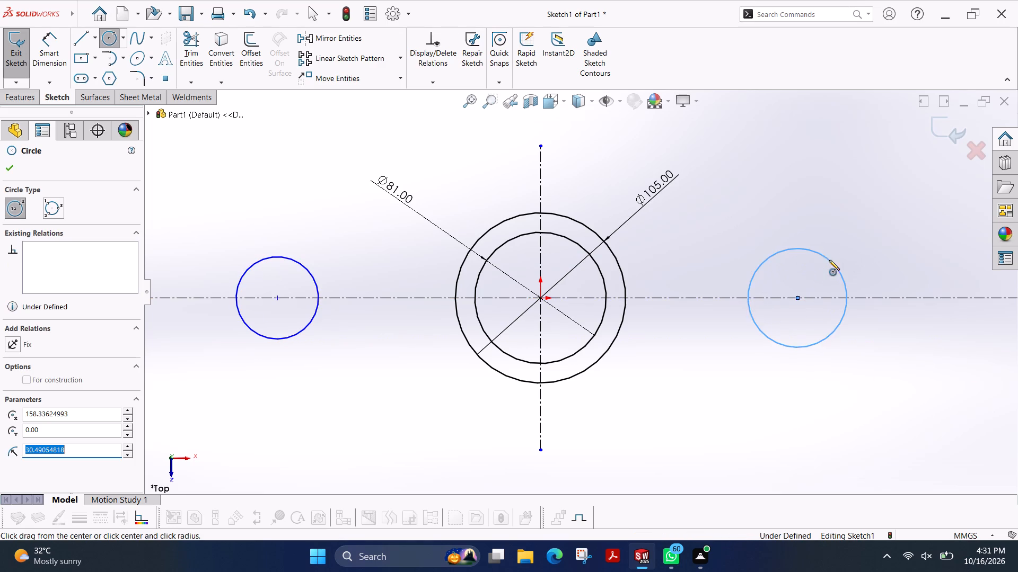
Sketch a smaller concentric circle inside each side circle, with radii of about 14 mm on the left and 15 mm on the right.
{"action": "left_click", "coordinate": [279, 297]}
{"action": "left_click", "coordinate": [294, 283]}
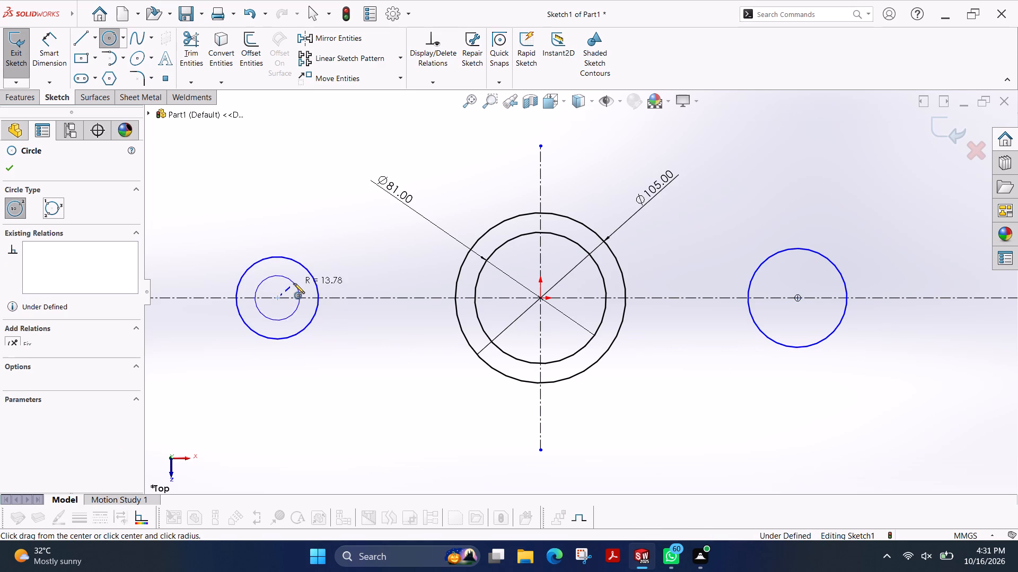
{"action": "left_click", "coordinate": [797, 299]}
{"action": "left_click", "coordinate": [819, 287]}
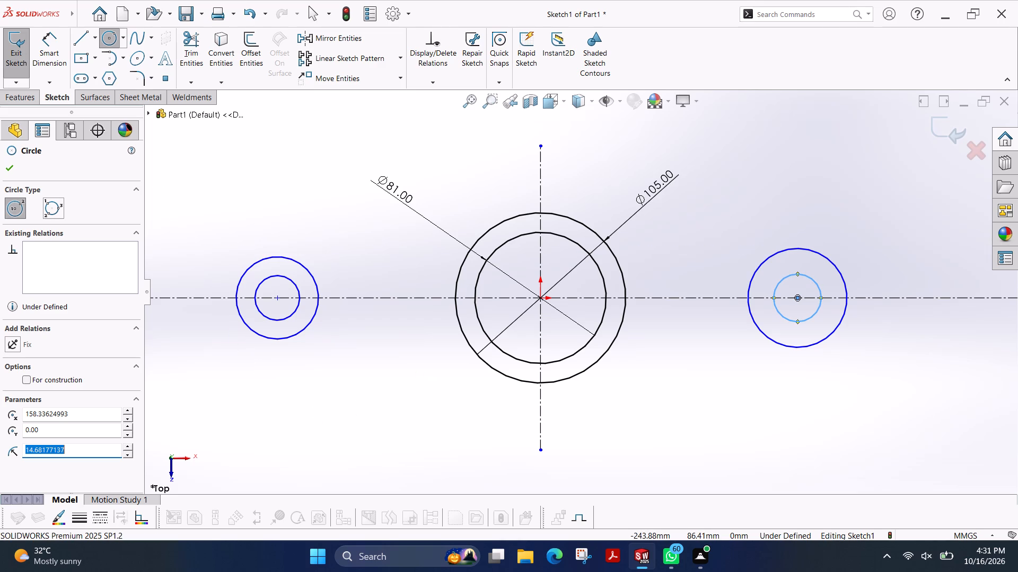
Dimension the diameter of the small inner circle on each side at 23.33333333 mm.
{"action": "left_click", "coordinate": [59, 46]}
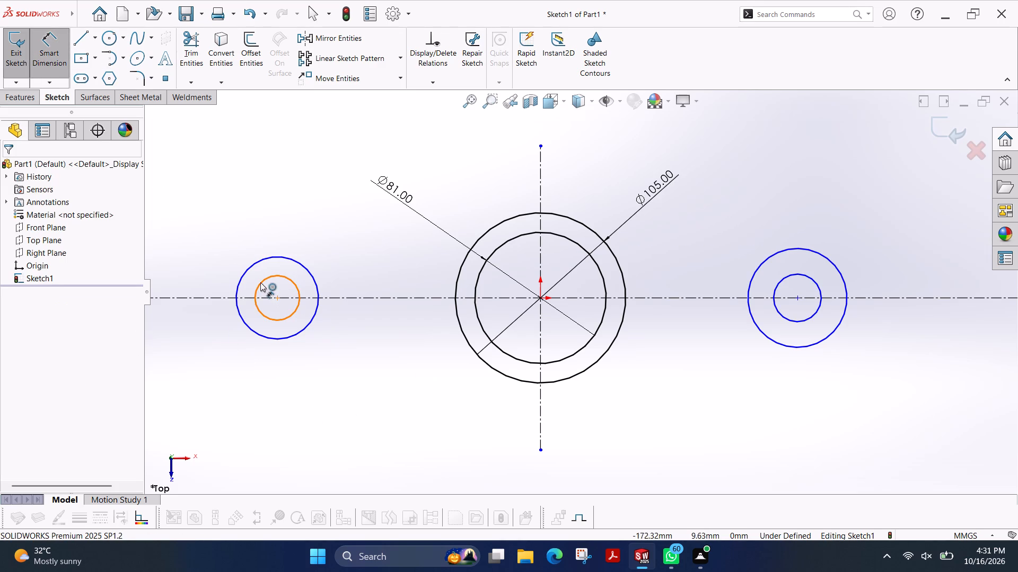
{"action": "left_click", "coordinate": [260, 282]}
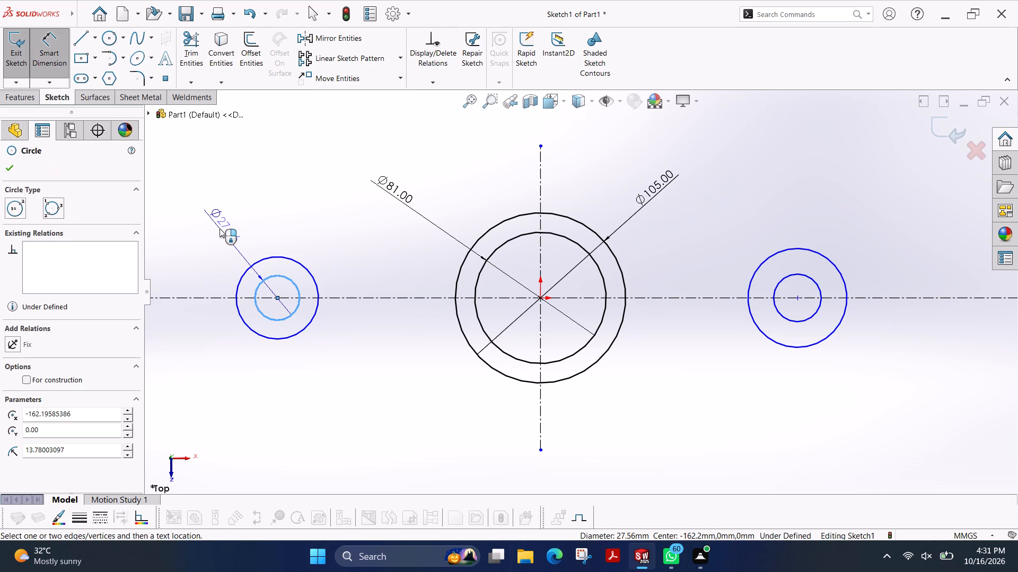
{"action": "left_click", "coordinate": [220, 228]}
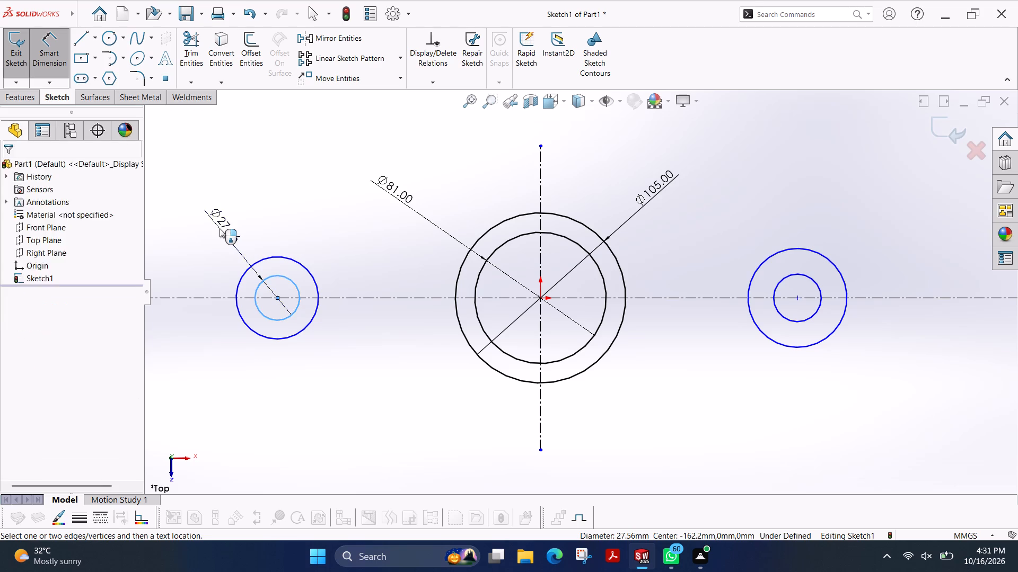
{"action": "type", "text": "23.33333333"}
{"action": "key", "text": "Return"}
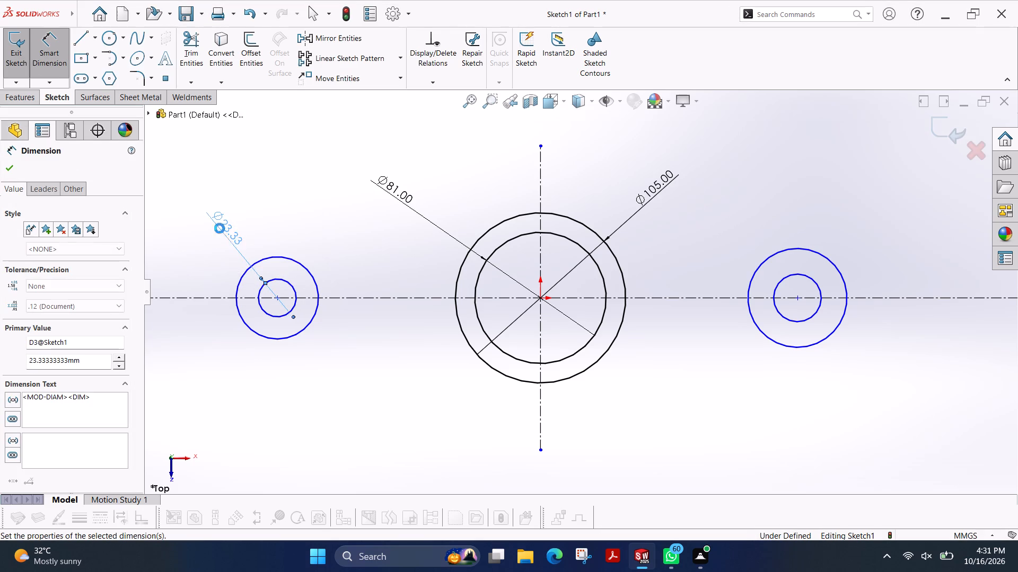
{"action": "left_click", "coordinate": [809, 277]}
{"action": "left_click", "coordinate": [856, 214]}
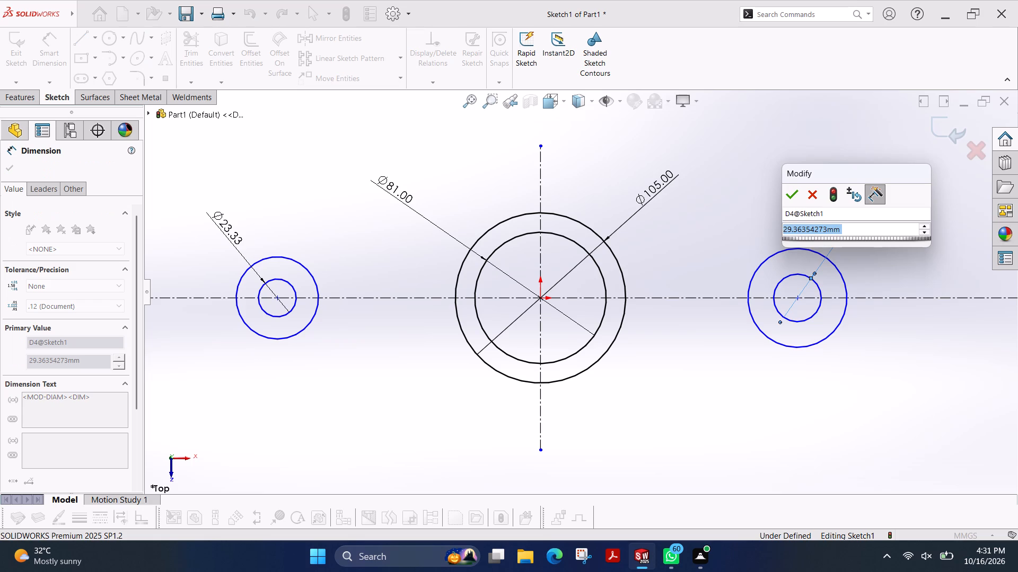
{"action": "type", "text": "23."}
{"action": "type", "text": "33333333"}
{"action": "key", "text": "Return"}
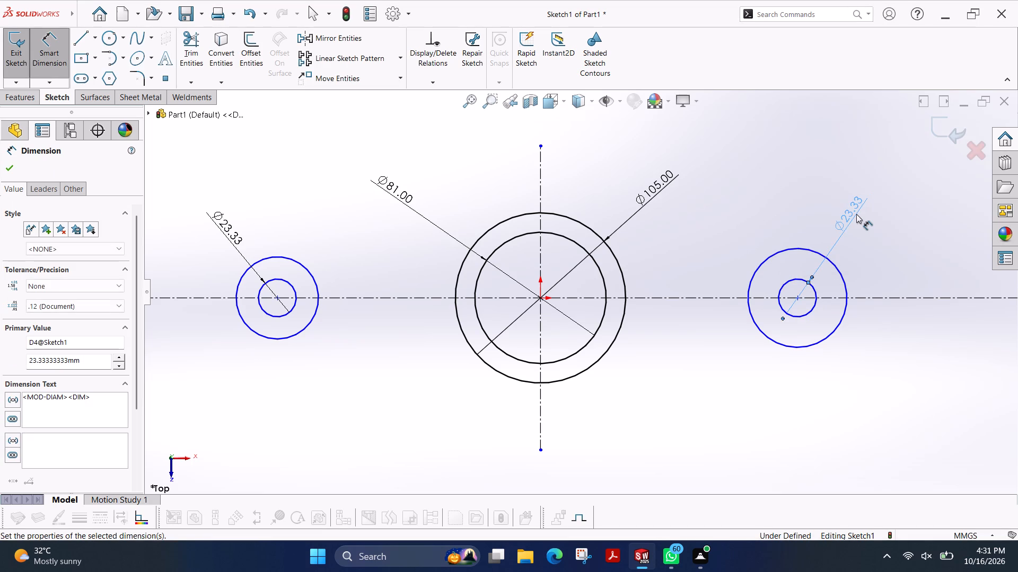
Dimension the radial gap between the inner and outer circles at 12 mm for both side pairs.
{"action": "left_click", "coordinate": [280, 279]}
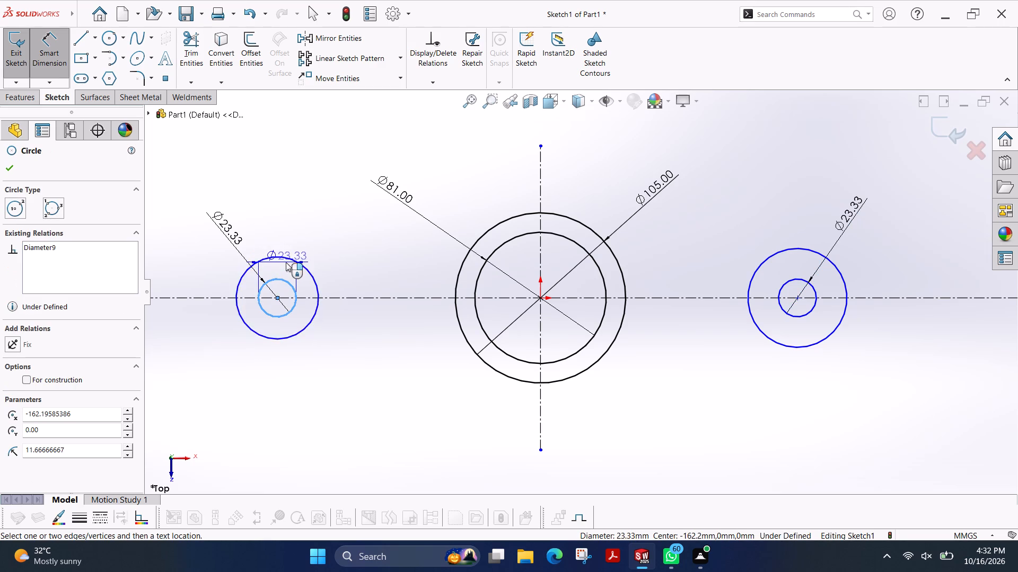
{"action": "left_click", "coordinate": [284, 257]}
{"action": "left_click", "coordinate": [300, 222]}
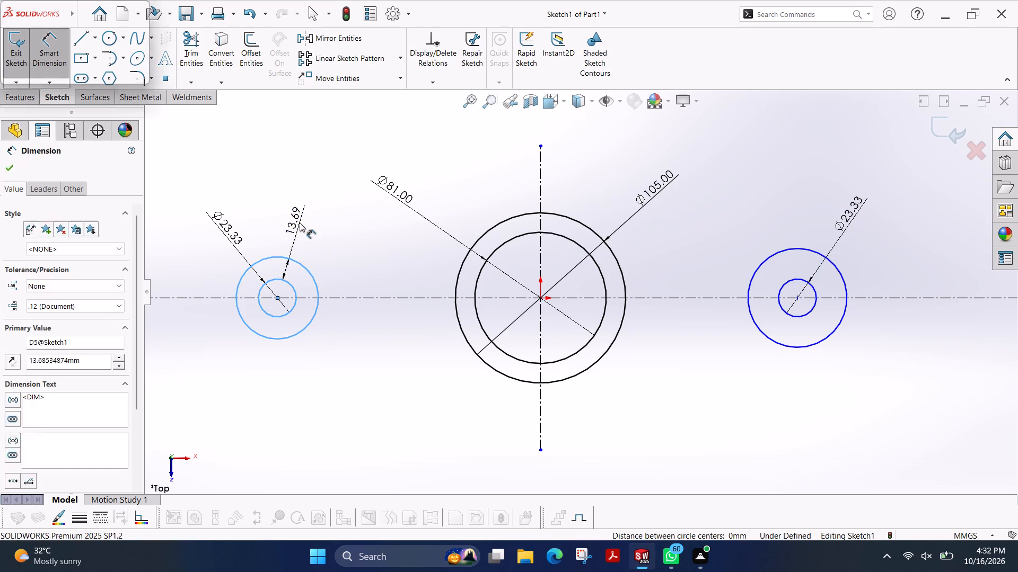
{"action": "type", "text": "12"}
{"action": "key", "text": "Return"}
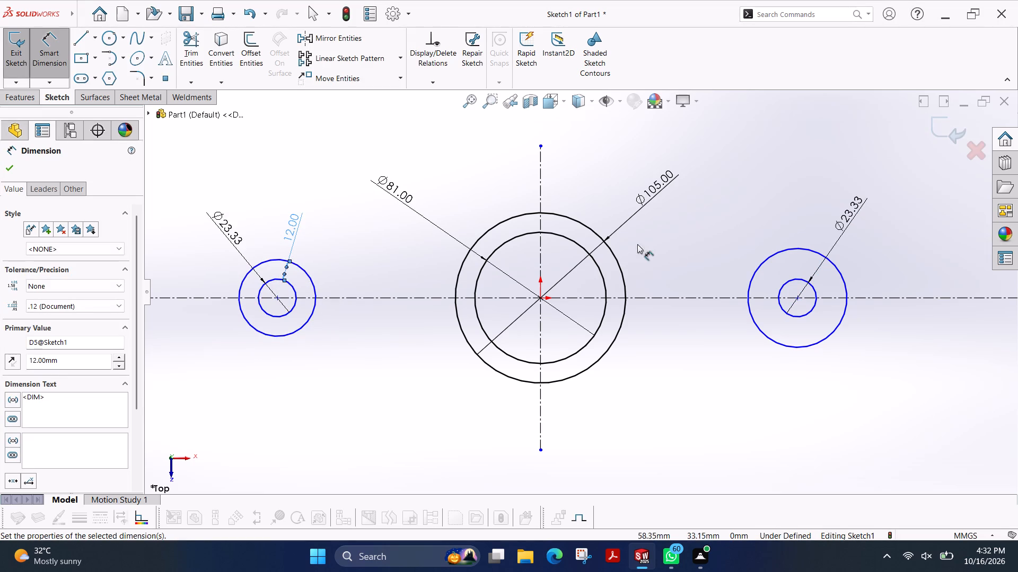
{"action": "left_click", "coordinate": [797, 279]}
{"action": "left_click", "coordinate": [787, 248]}
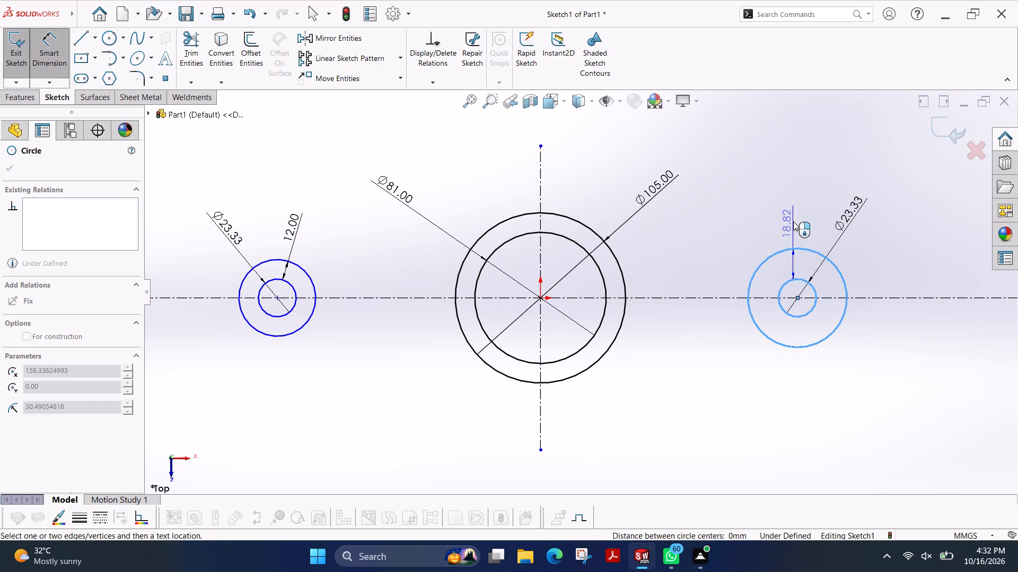
{"action": "left_click", "coordinate": [793, 221]}
{"action": "type", "text": "12"}
{"action": "key", "text": "Return"}
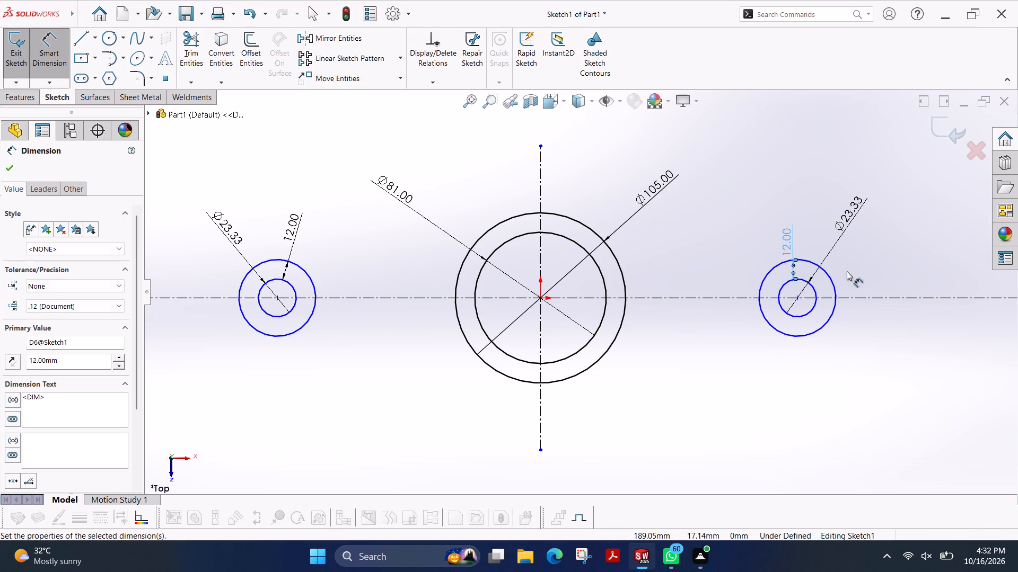
Dimension the horizontal distance between the centres of the left and right circle pairs, placing it below the circles.
{"action": "left_click", "coordinate": [276, 298]}
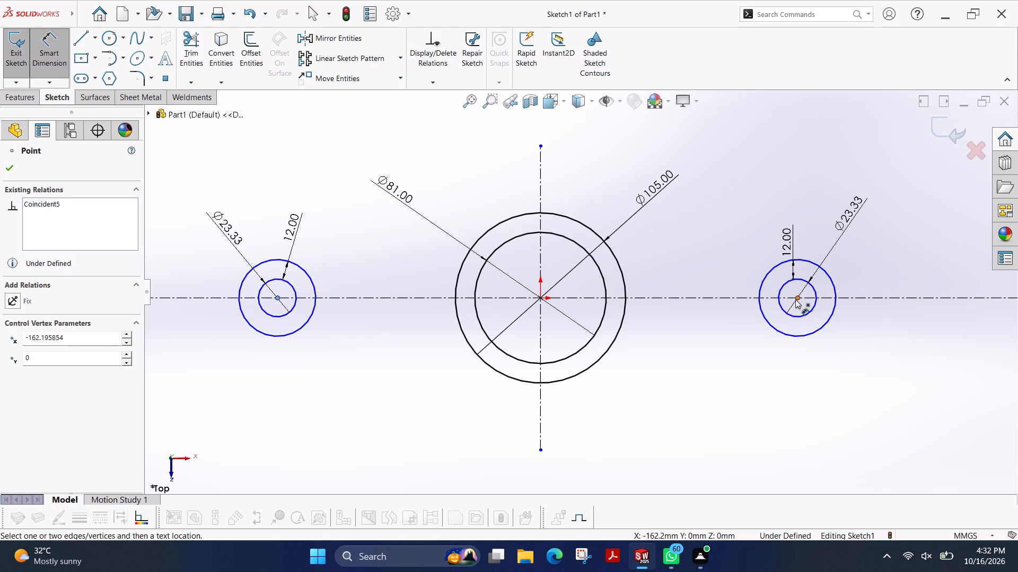
{"action": "left_click", "coordinate": [801, 299]}
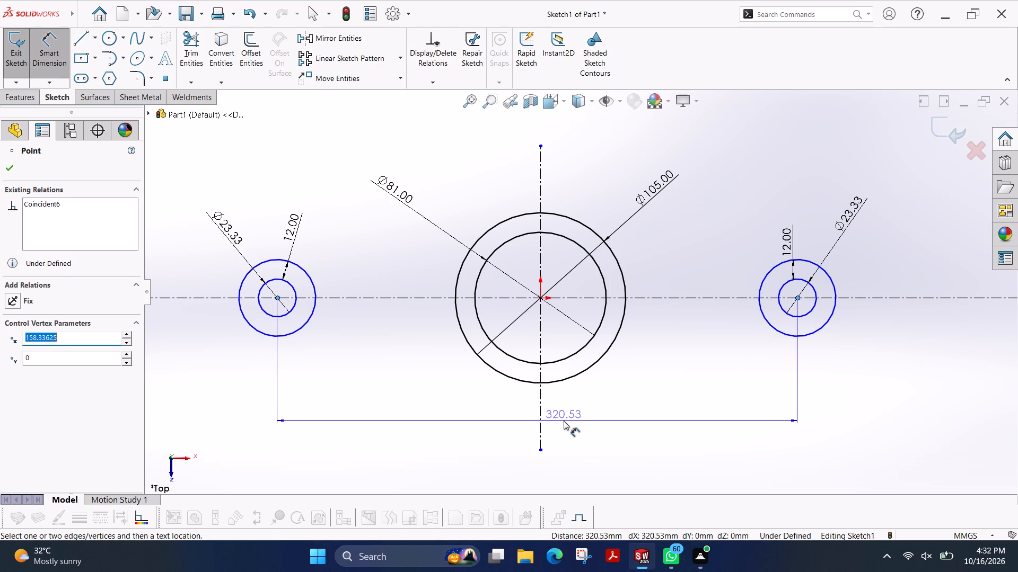
{"action": "left_click", "coordinate": [585, 444]}
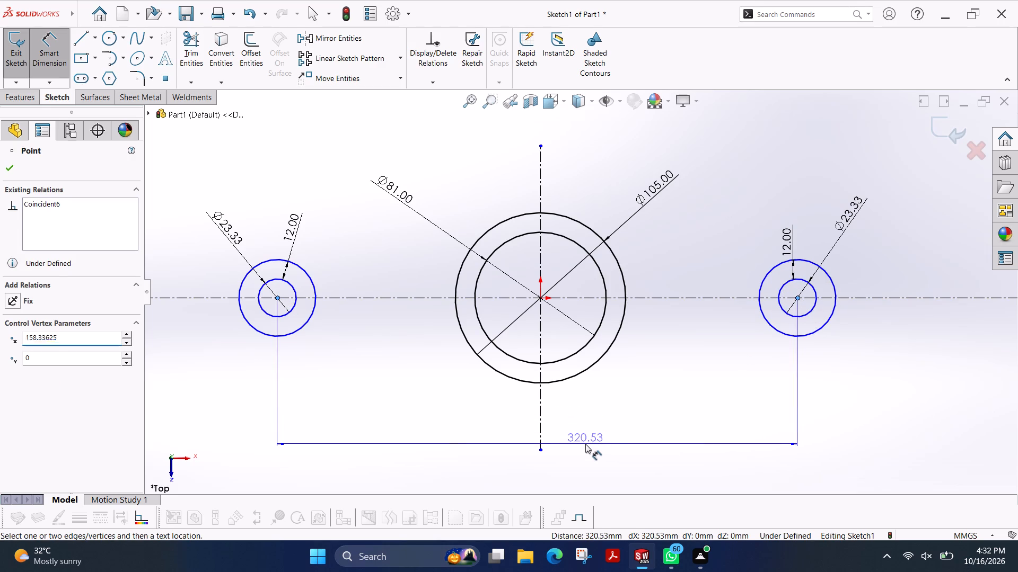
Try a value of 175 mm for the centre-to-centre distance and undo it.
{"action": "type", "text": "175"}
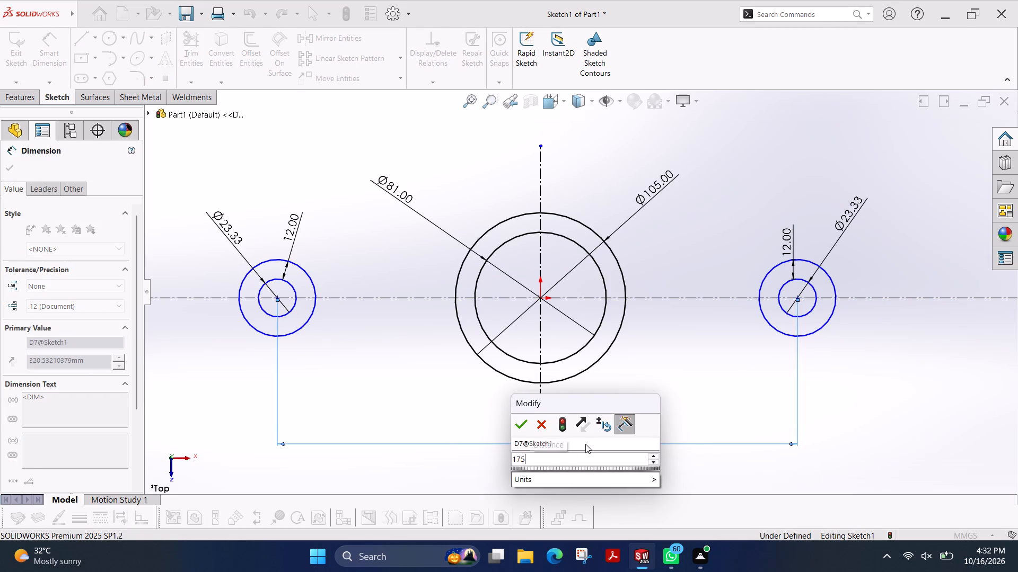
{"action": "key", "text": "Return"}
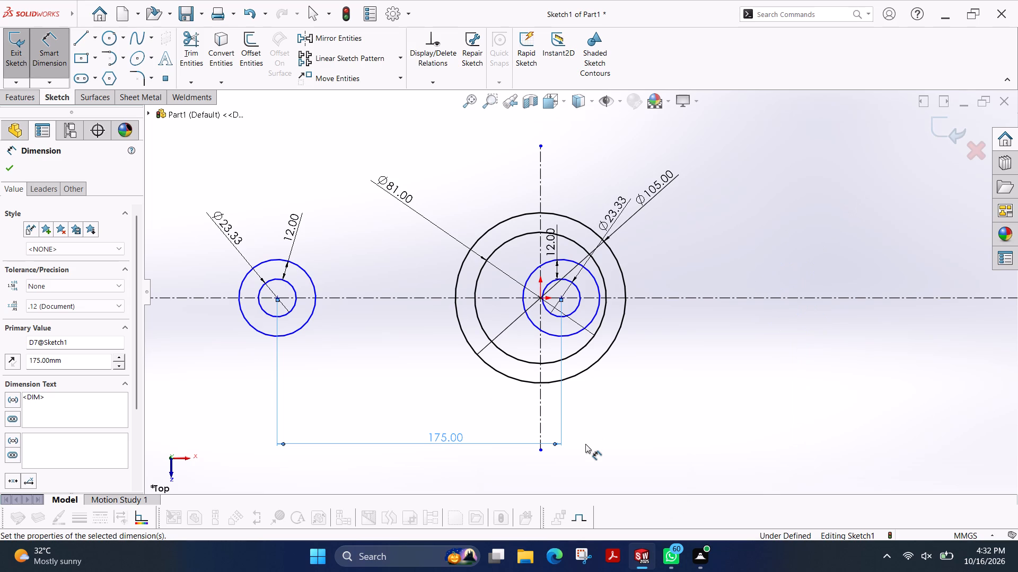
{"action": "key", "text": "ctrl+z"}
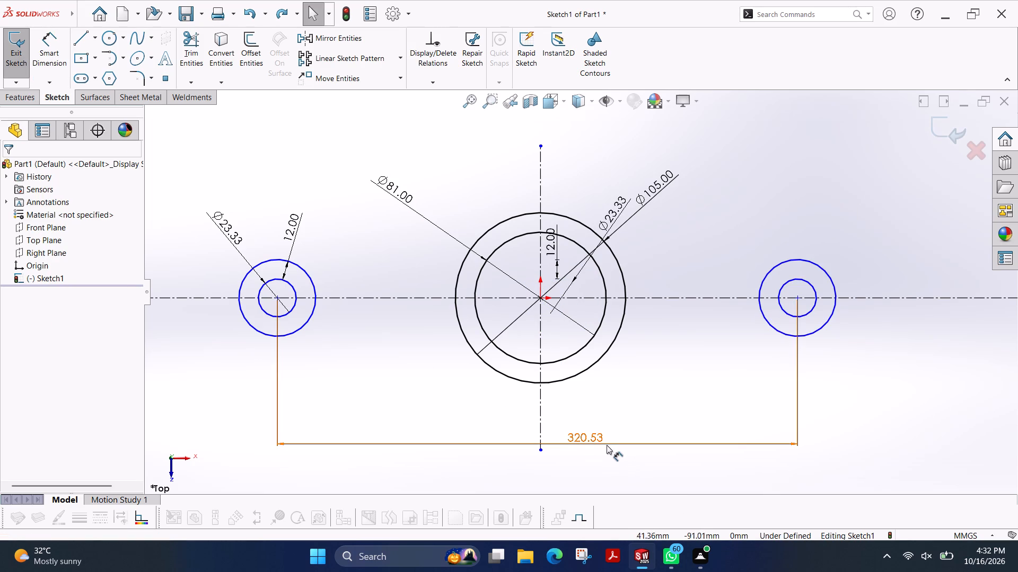
Set the distance between the centres of the two side circle pairs to 175 mm.
{"action": "double_click", "coordinate": [586, 442]}
{"action": "type", "text": "175"}
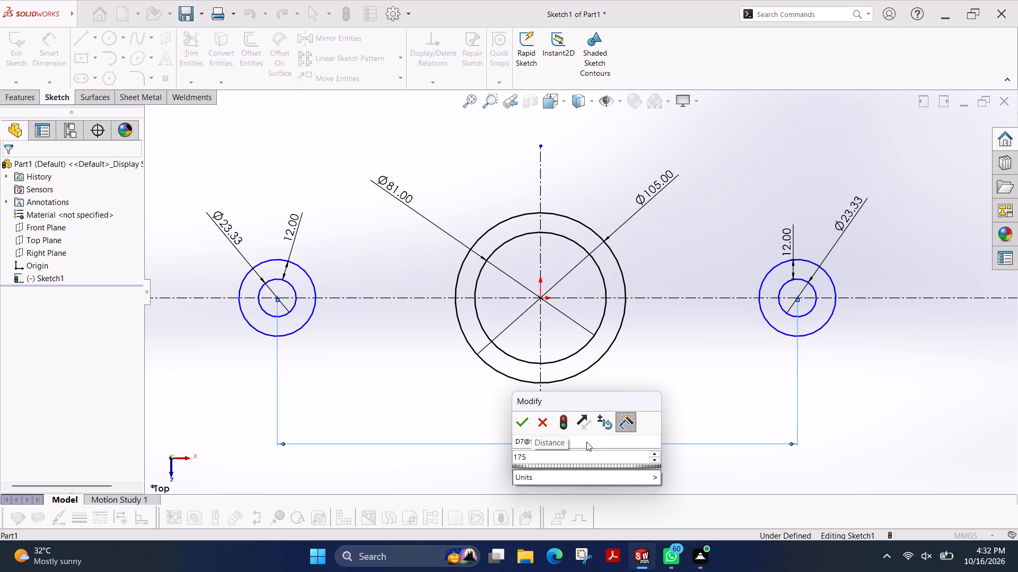
{"action": "key", "text": "Return"}
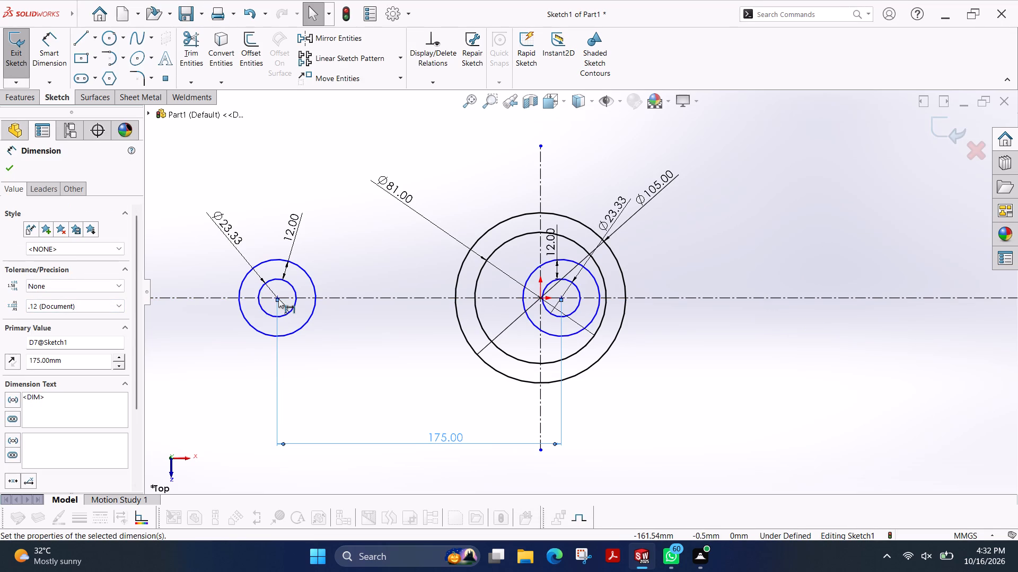
Dimension the left circle pair's centre to the vertical centreline at 87.5 mm, placing the dimension above the circles.
{"action": "left_click", "coordinate": [50, 66]}
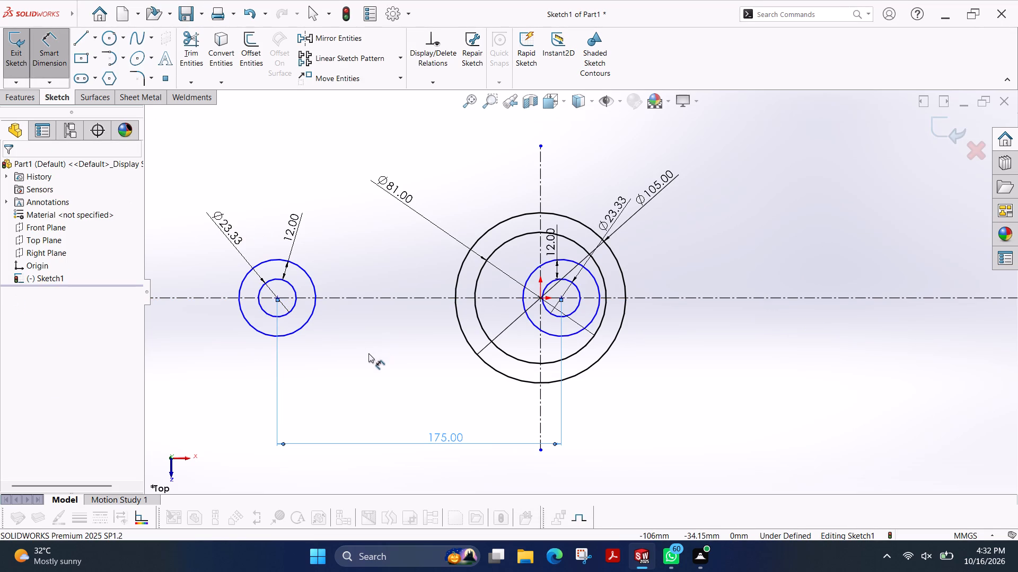
{"action": "left_click", "coordinate": [278, 297]}
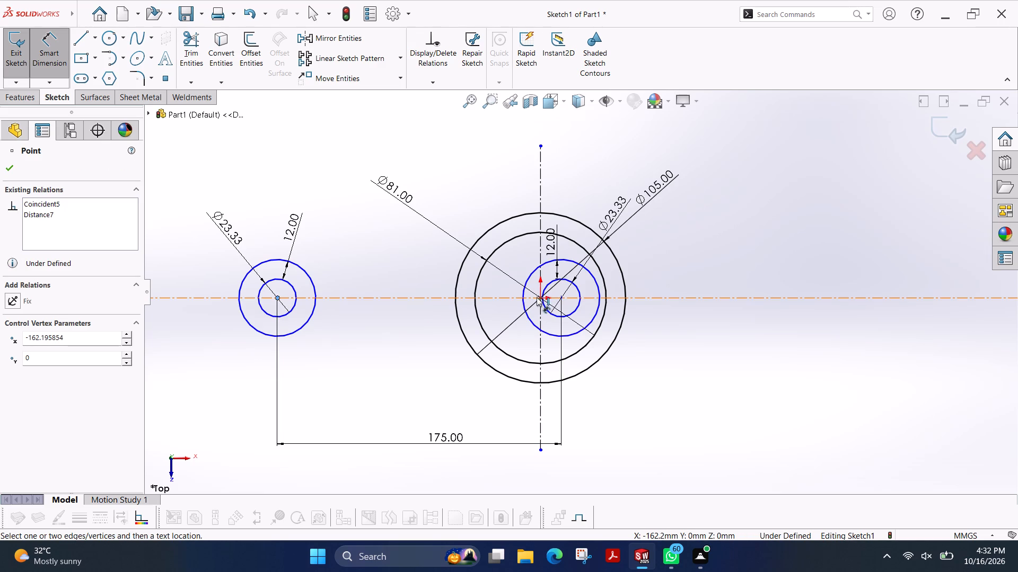
{"action": "left_click", "coordinate": [540, 240]}
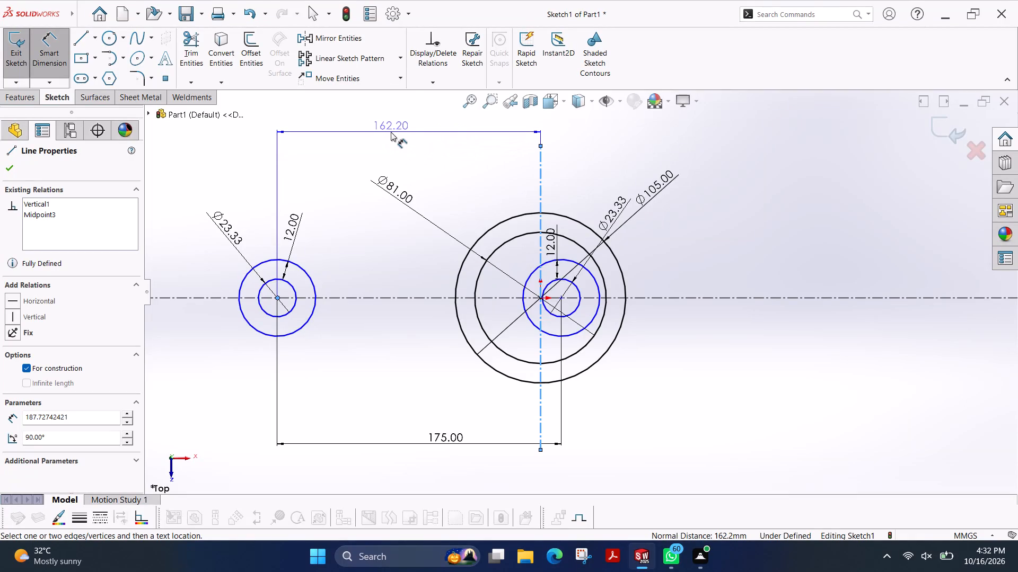
{"action": "left_click", "coordinate": [391, 132]}
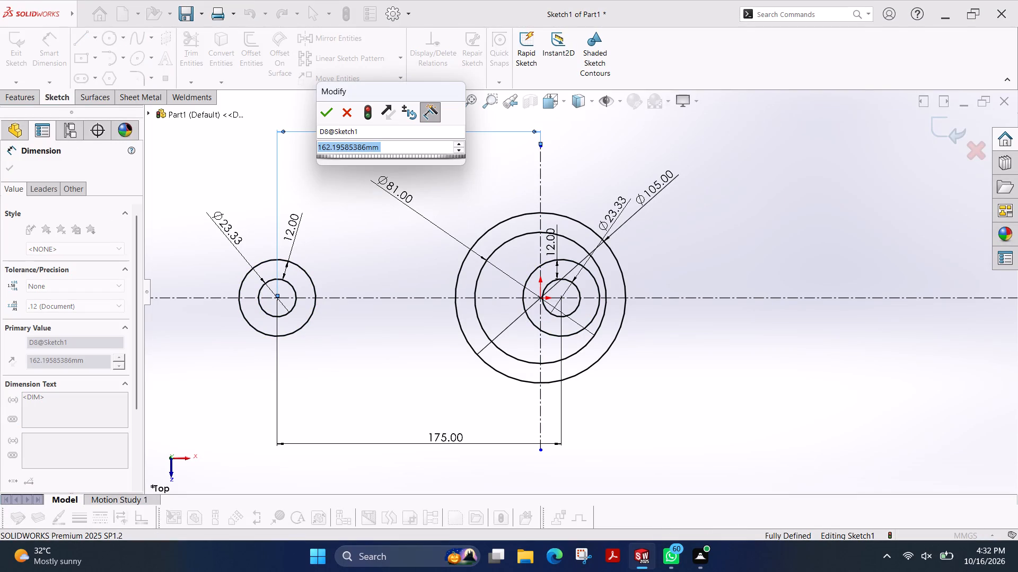
{"action": "key", "text": "8"}
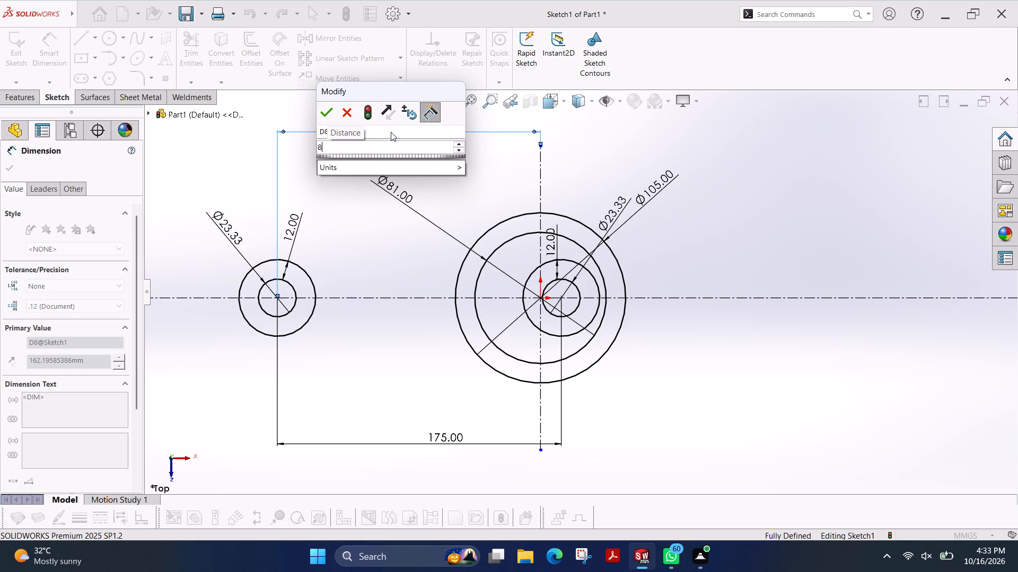
{"action": "key", "text": "7"}
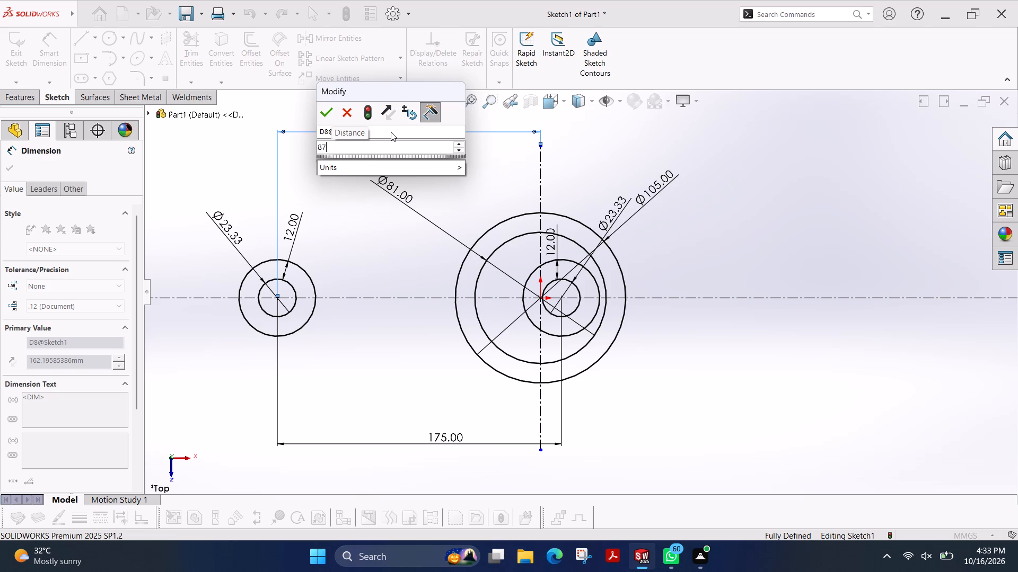
{"action": "type", "text": ".5"}
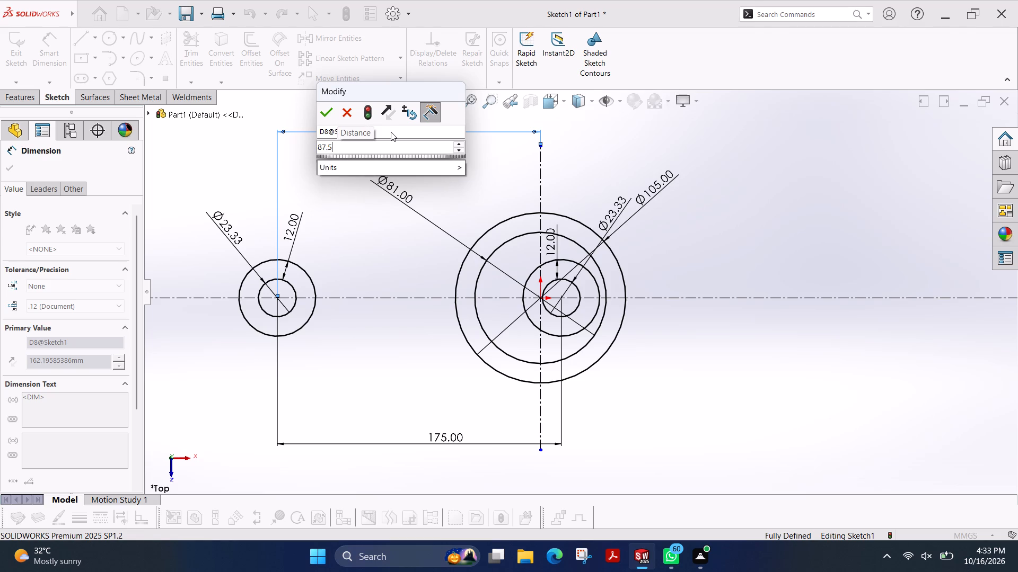
{"action": "key", "text": "Return"}
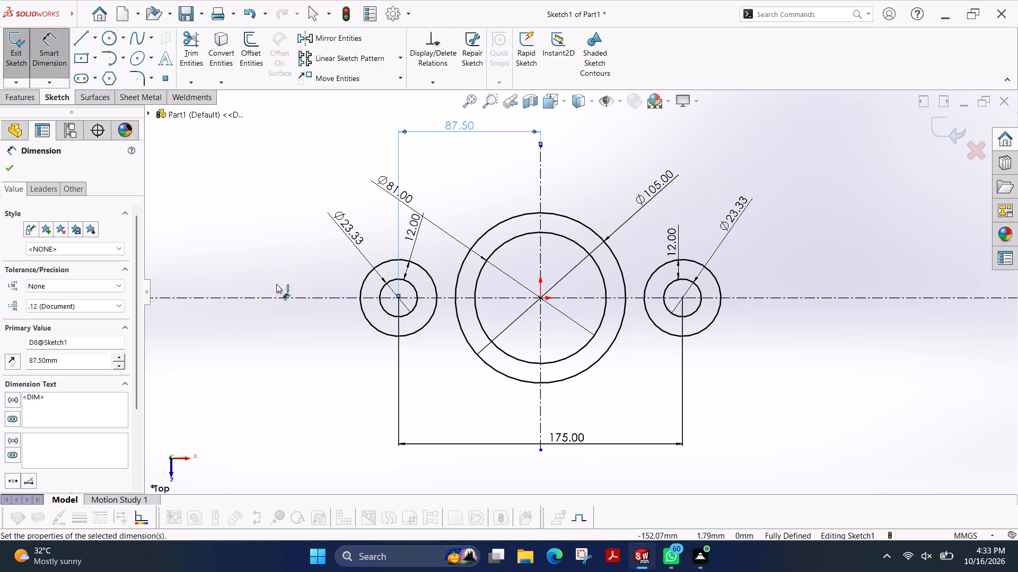
Sketch a tangent line about 83 mm long joining the tops of the central ring's outer circle and the left outer circle.
{"action": "left_click", "coordinate": [86, 43]}
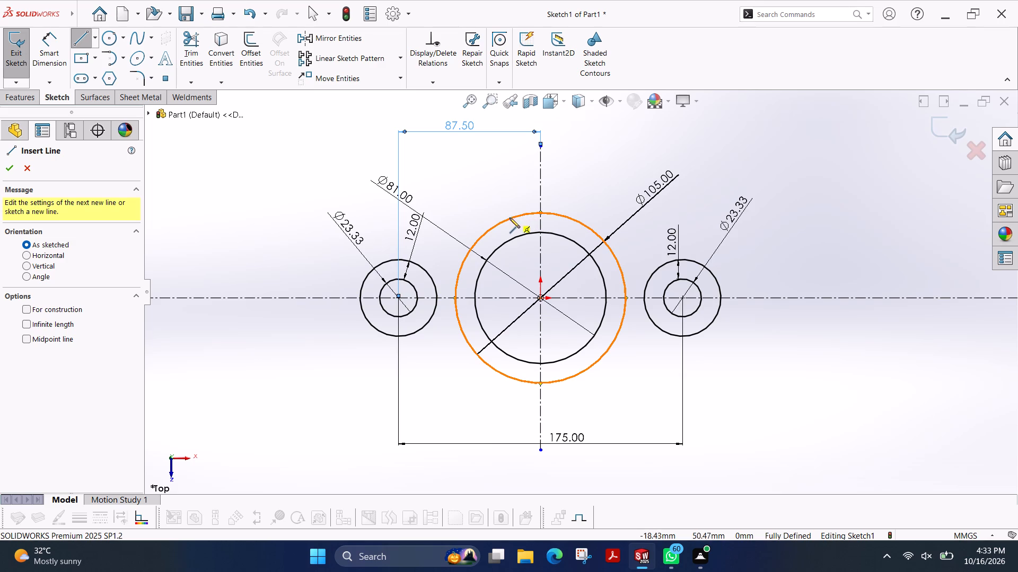
{"action": "left_click", "coordinate": [524, 213]}
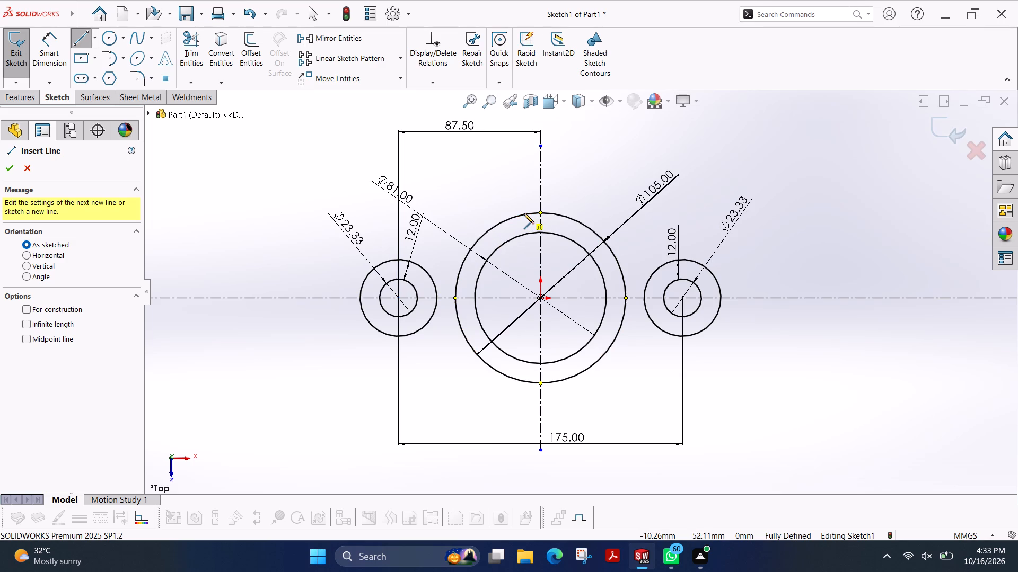
{"action": "left_click", "coordinate": [382, 262]}
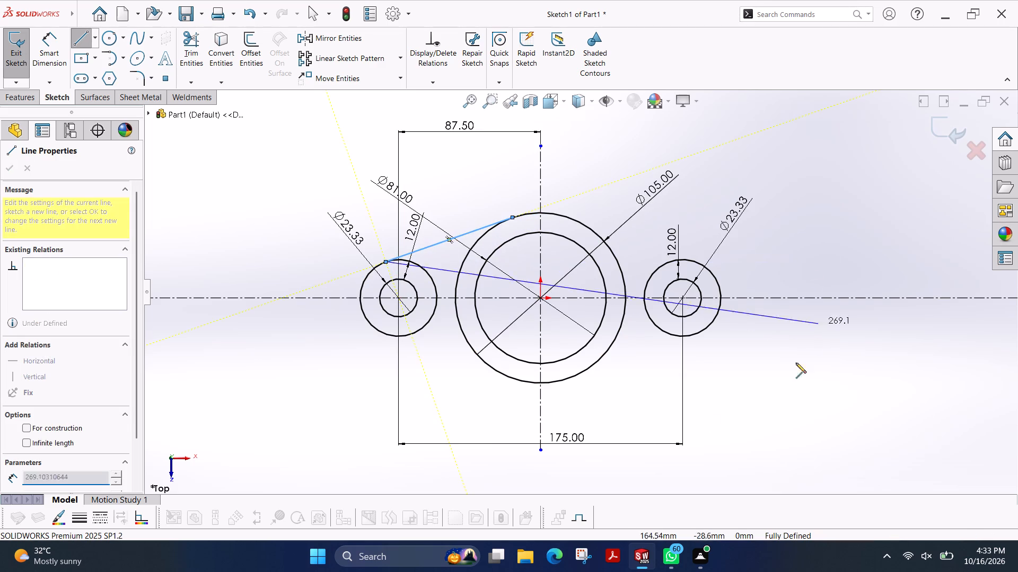
{"action": "key", "text": "Escape"}
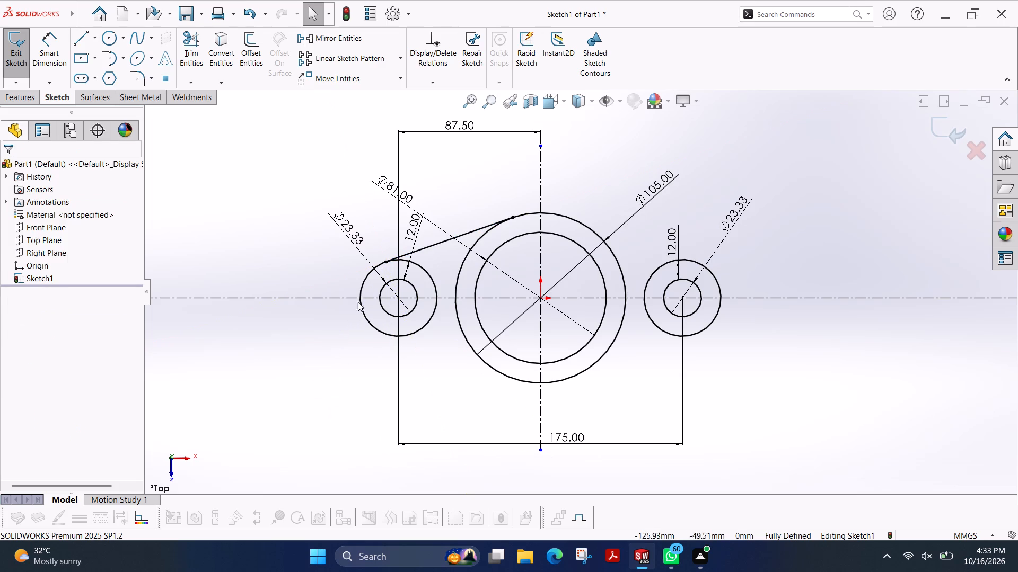
Mirror the upper-left tangent line about the vertical centreline.
{"action": "left_click", "coordinate": [348, 45]}
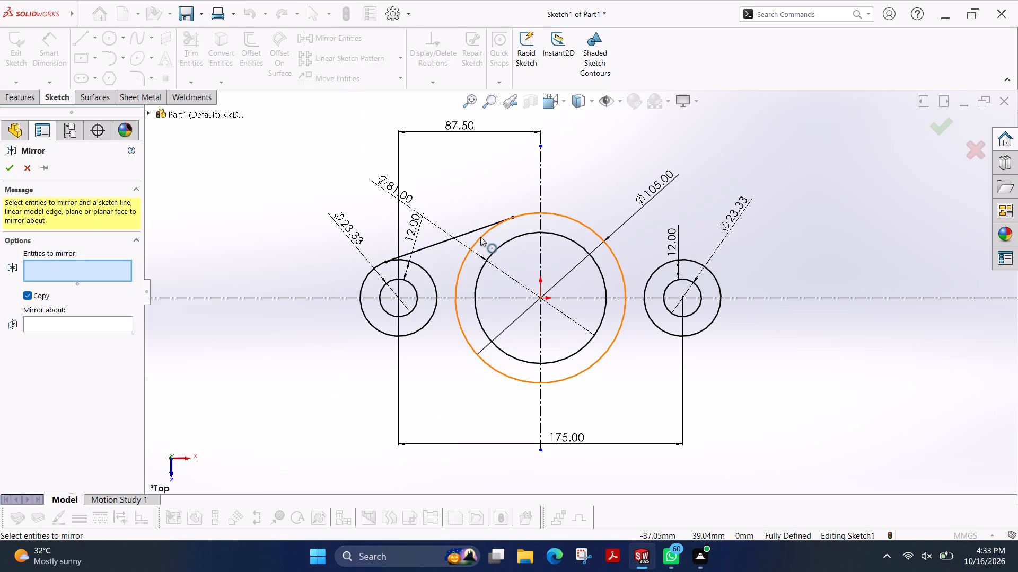
{"action": "left_click", "coordinate": [437, 244]}
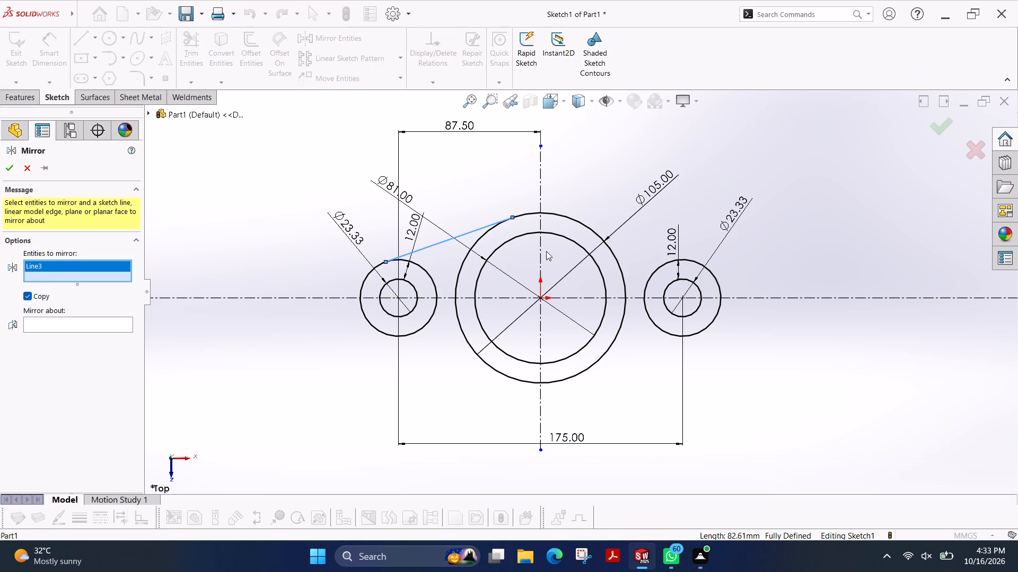
{"action": "left_click", "coordinate": [76, 325]}
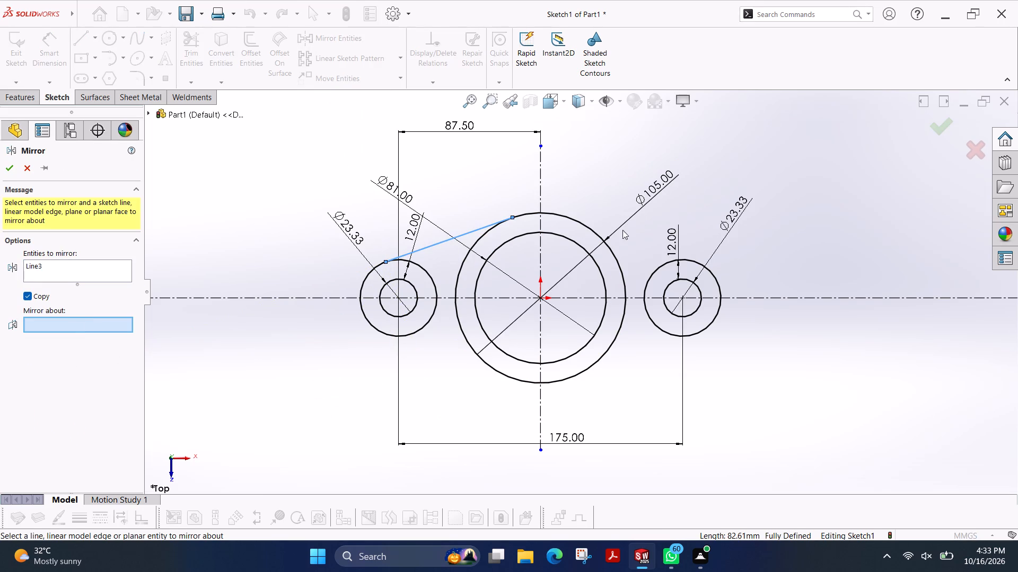
{"action": "left_click", "coordinate": [539, 251]}
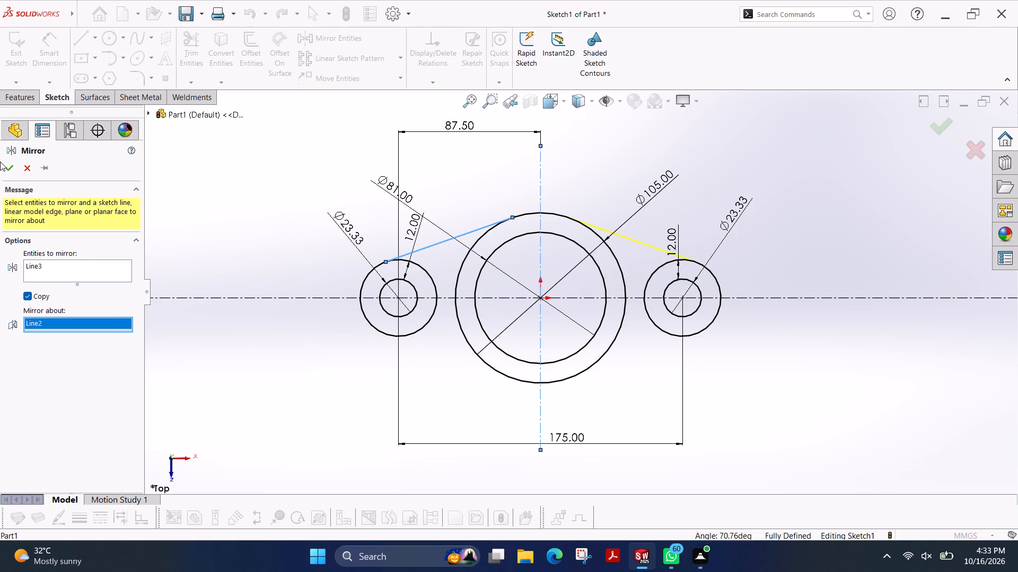
{"action": "left_click", "coordinate": [3, 169]}
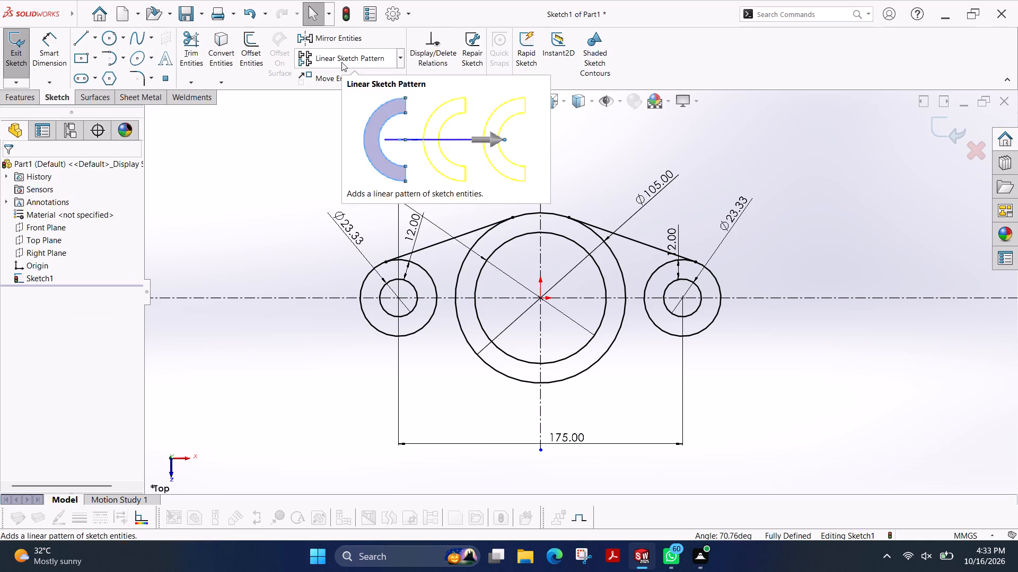
Mirror both upper tangent lines about the horizontal centreline.
{"action": "left_click", "coordinate": [338, 45]}
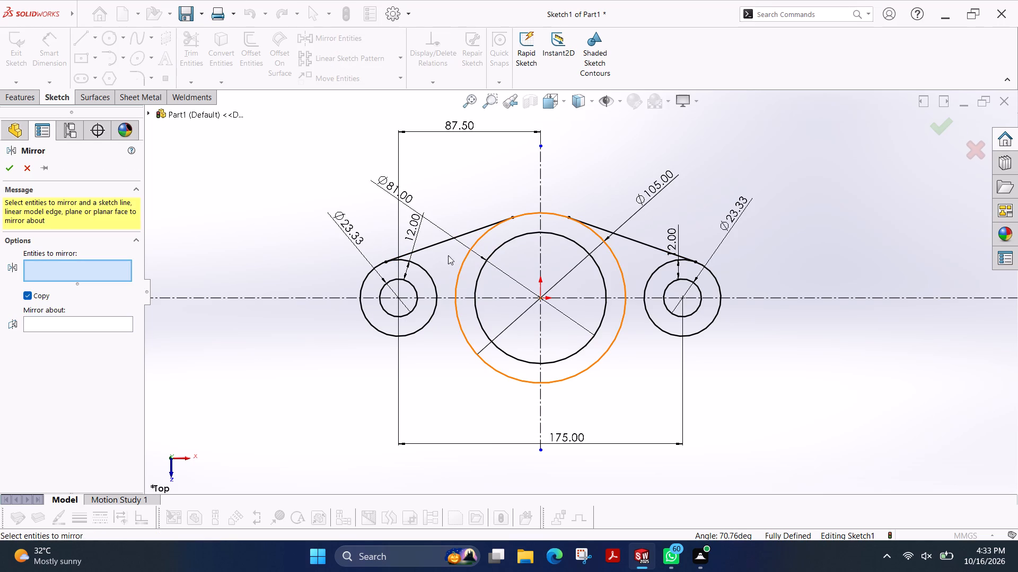
{"action": "left_click", "coordinate": [438, 244]}
{"action": "left_click", "coordinate": [651, 247]}
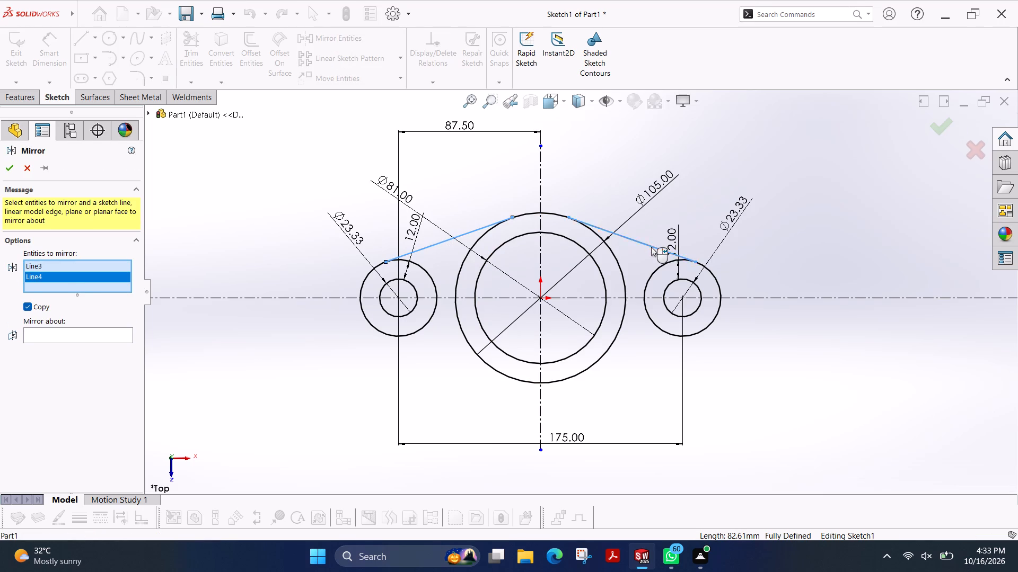
{"action": "left_click", "coordinate": [70, 334]}
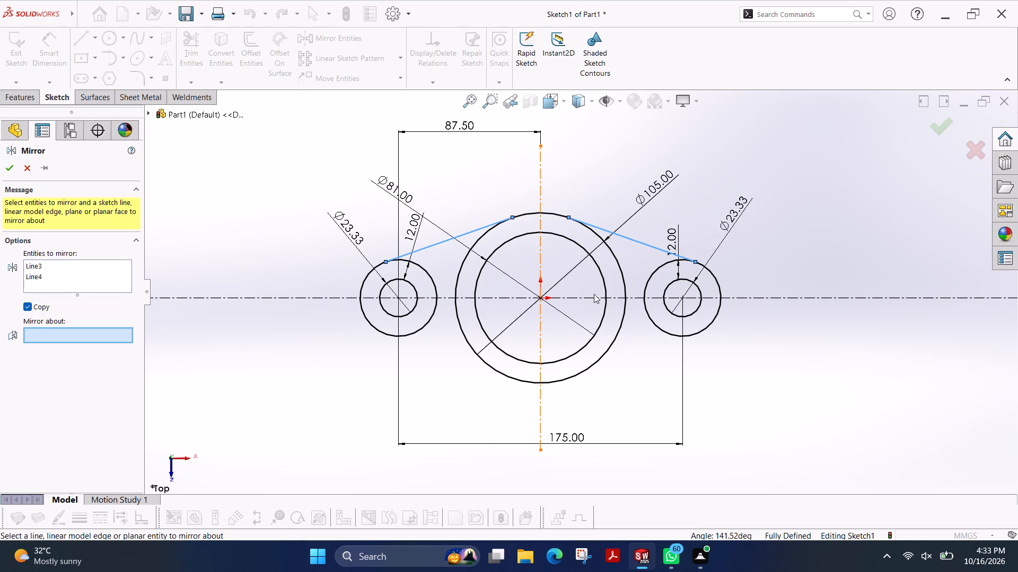
{"action": "left_click", "coordinate": [594, 297]}
{"action": "left_click", "coordinate": [15, 171]}
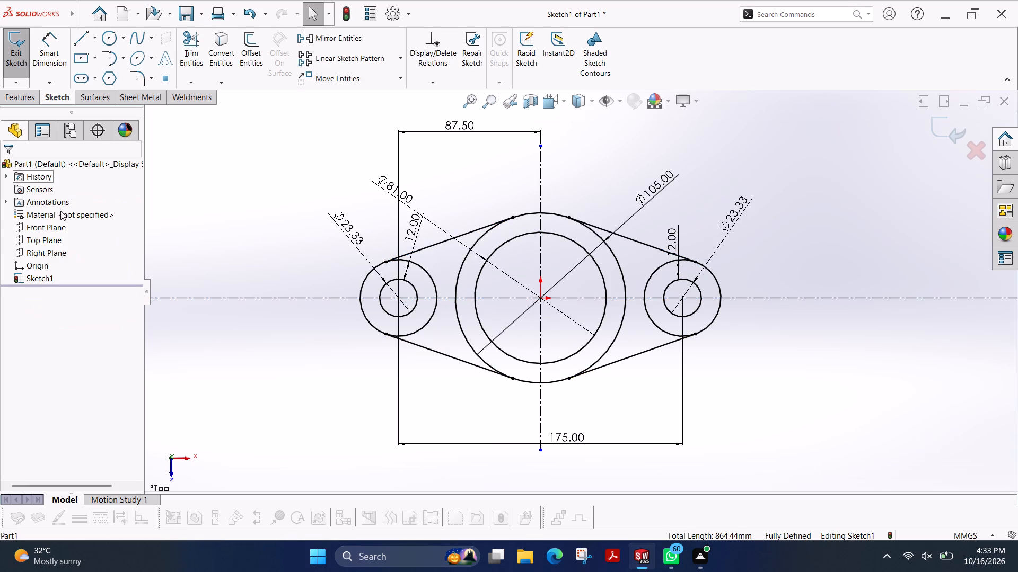
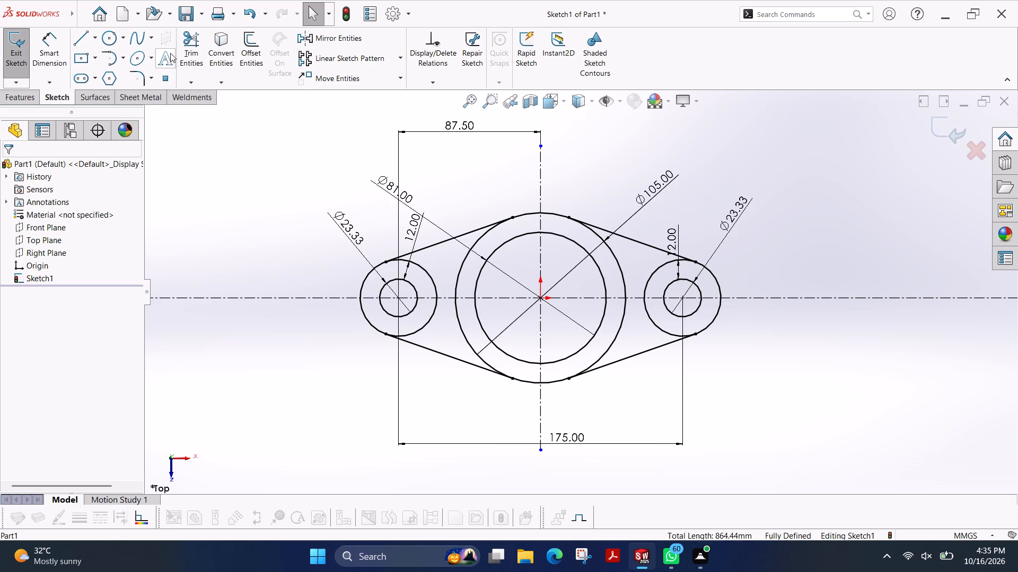
Trim away the inward-facing arcs of both side rings' outer circles, between their tangent points.
{"action": "left_click", "coordinate": [198, 60]}
{"action": "left_click_drag", "start_coordinate": [440, 264], "coordinate": [426, 278]}
{"action": "left_click_drag", "start_coordinate": [433, 329], "coordinate": [416, 324]}
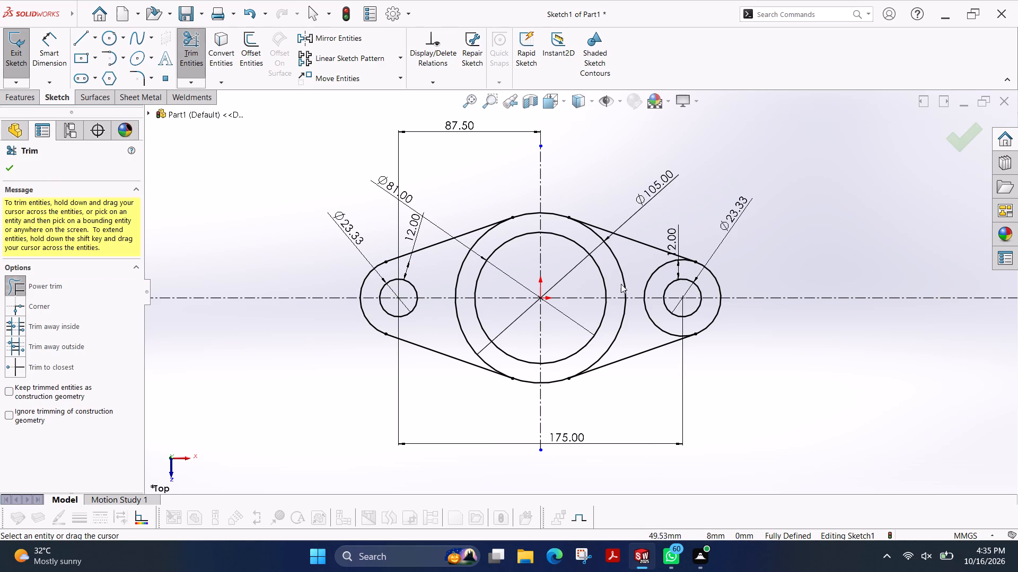
{"action": "left_click_drag", "start_coordinate": [643, 269], "coordinate": [662, 275]}
{"action": "left_click_drag", "start_coordinate": [644, 327], "coordinate": [654, 324]}
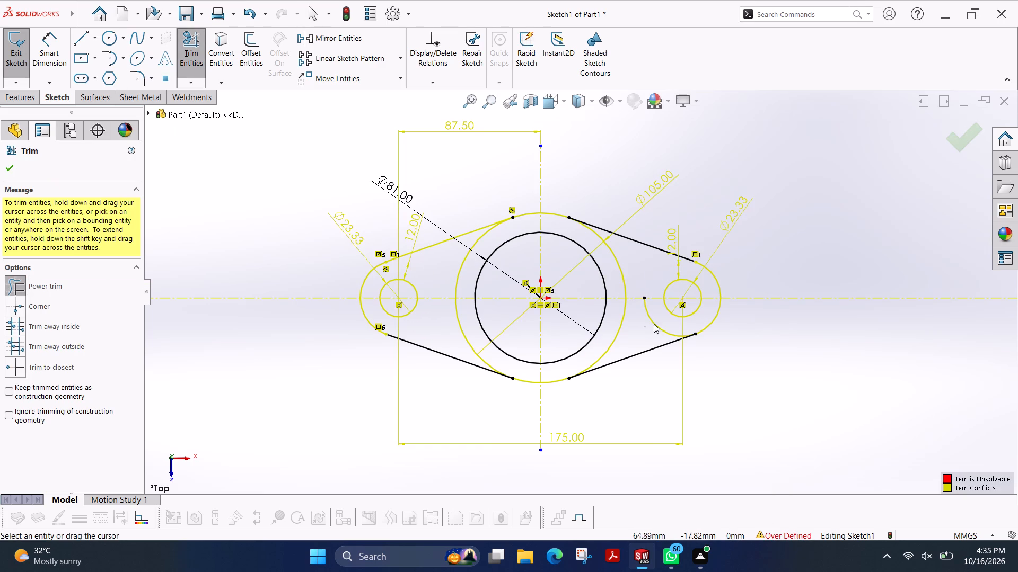
{"action": "left_click_drag", "start_coordinate": [654, 324], "coordinate": [658, 316]}
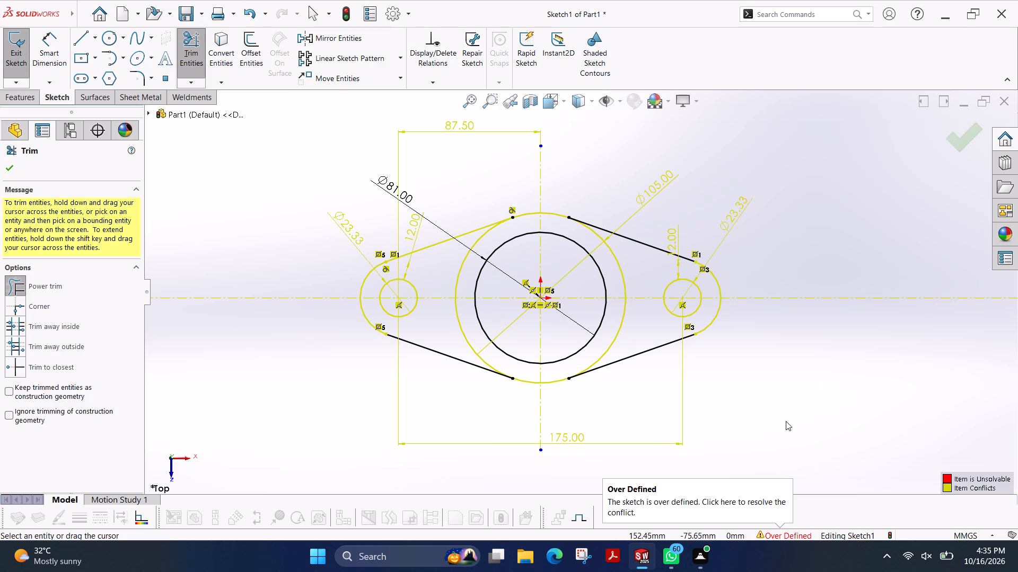
Delete the 12 mm ring-width dimensions on both the right and left side rings.
{"action": "left_click", "coordinate": [787, 535]}
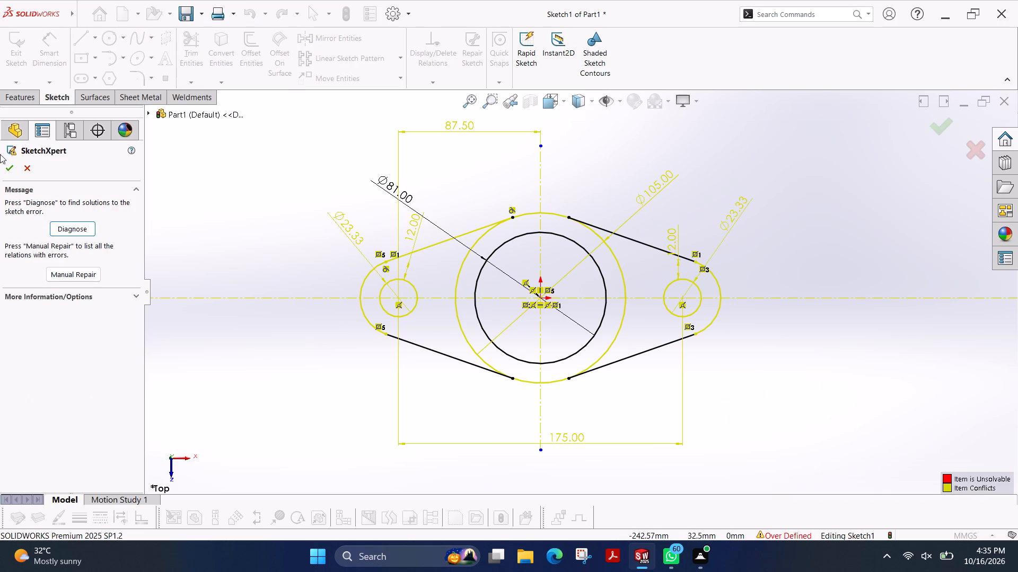
{"action": "left_click", "coordinate": [13, 170]}
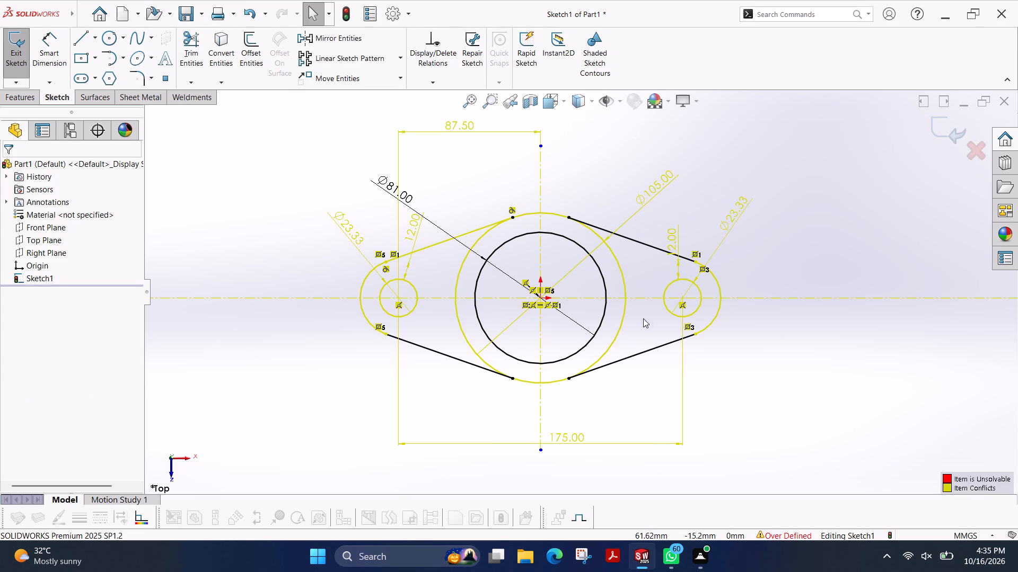
{"action": "scroll", "coordinate": [657, 285], "scroll_direction": "down", "scroll_amount": 2}
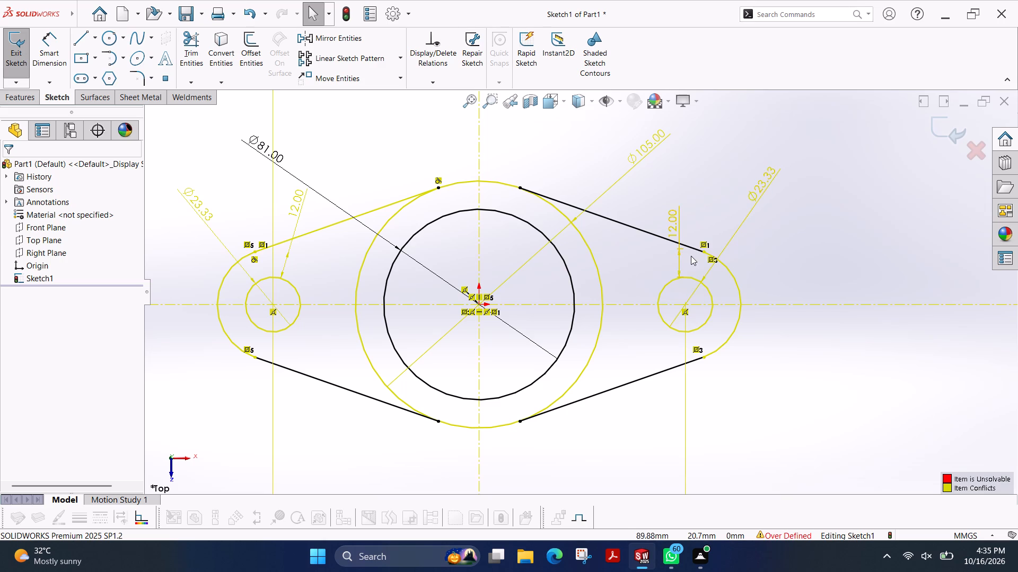
{"action": "left_click", "coordinate": [678, 212]}
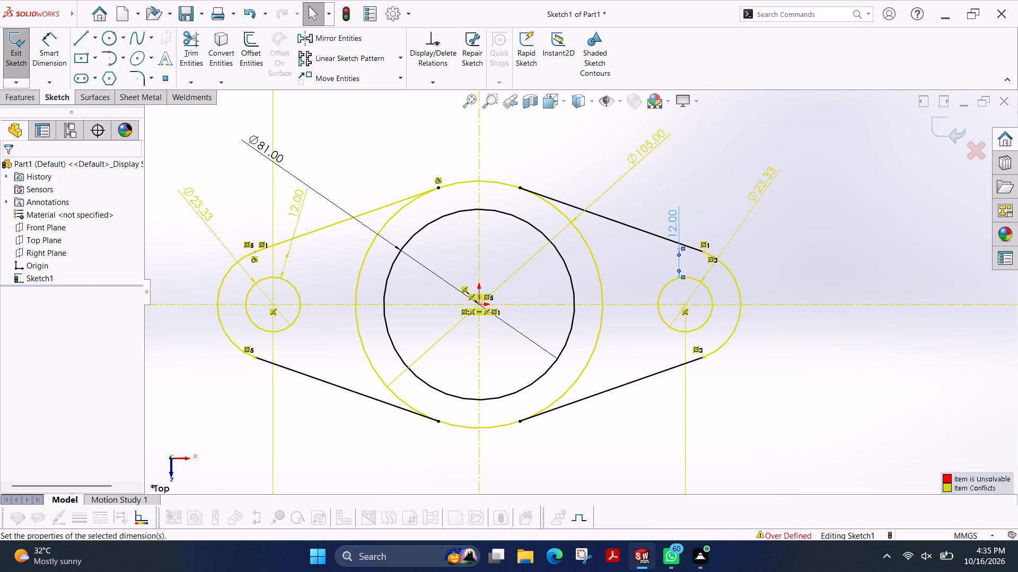
{"action": "key", "text": "Delete"}
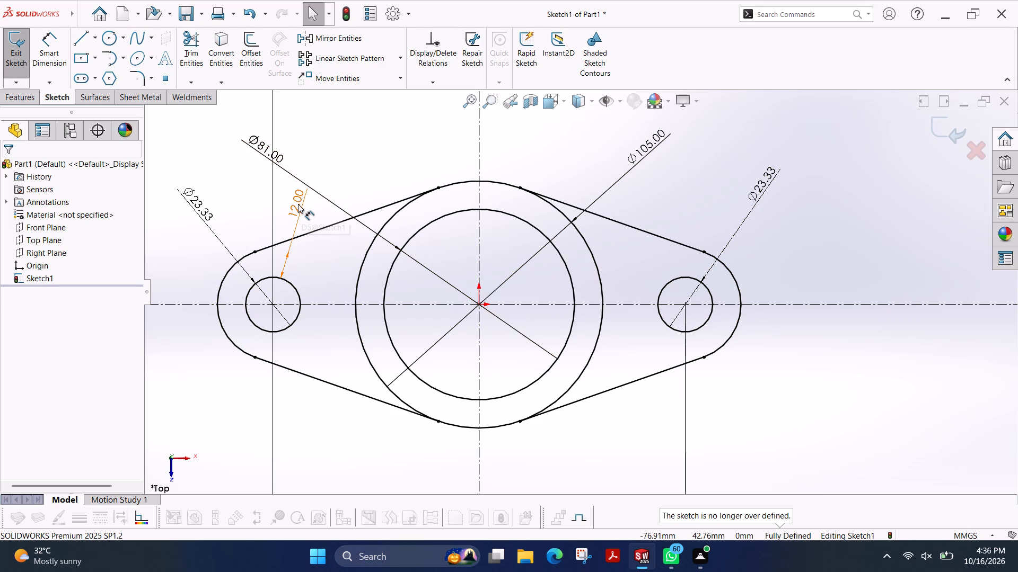
{"action": "left_click", "coordinate": [296, 228]}
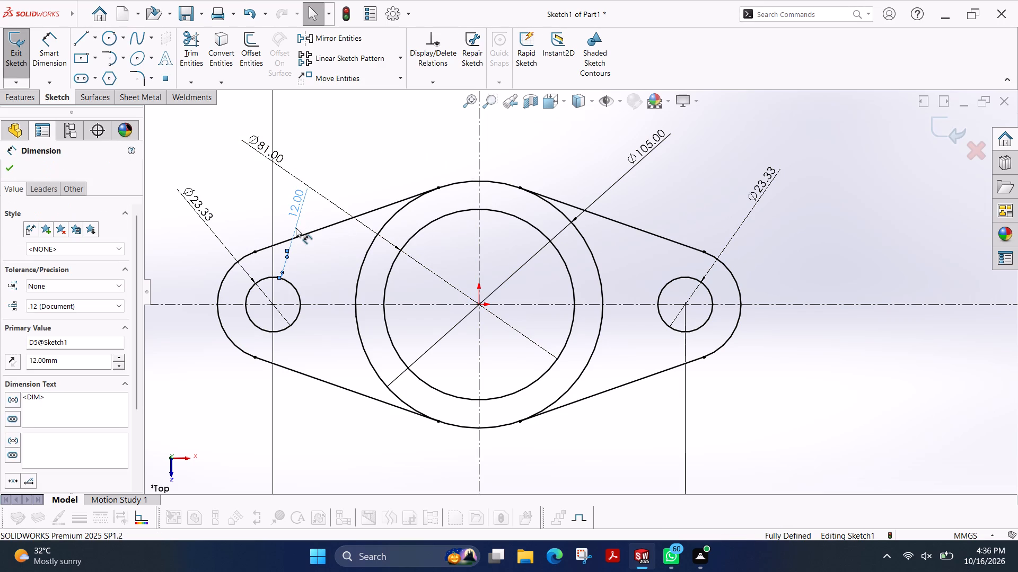
{"action": "key", "text": "Delete"}
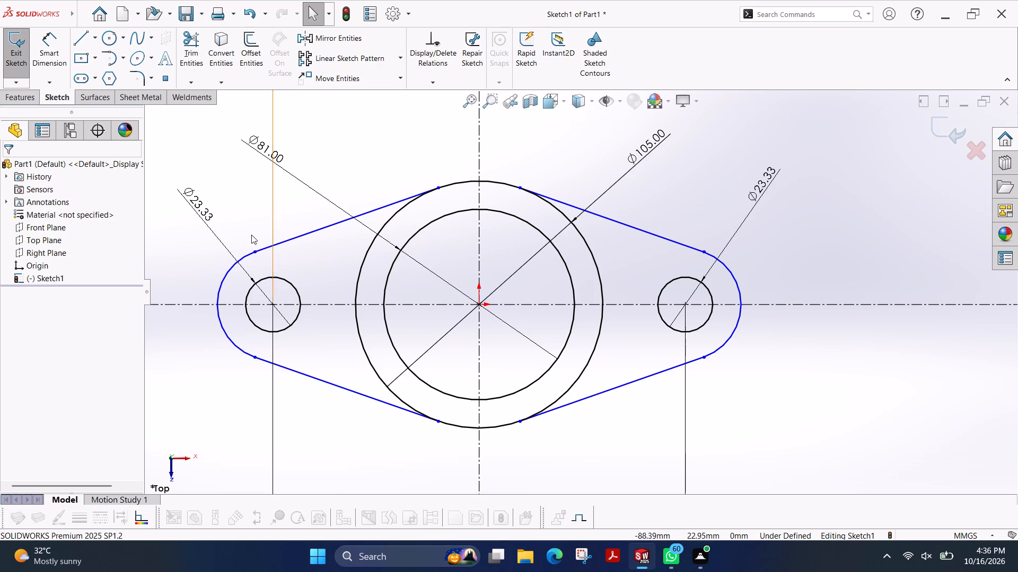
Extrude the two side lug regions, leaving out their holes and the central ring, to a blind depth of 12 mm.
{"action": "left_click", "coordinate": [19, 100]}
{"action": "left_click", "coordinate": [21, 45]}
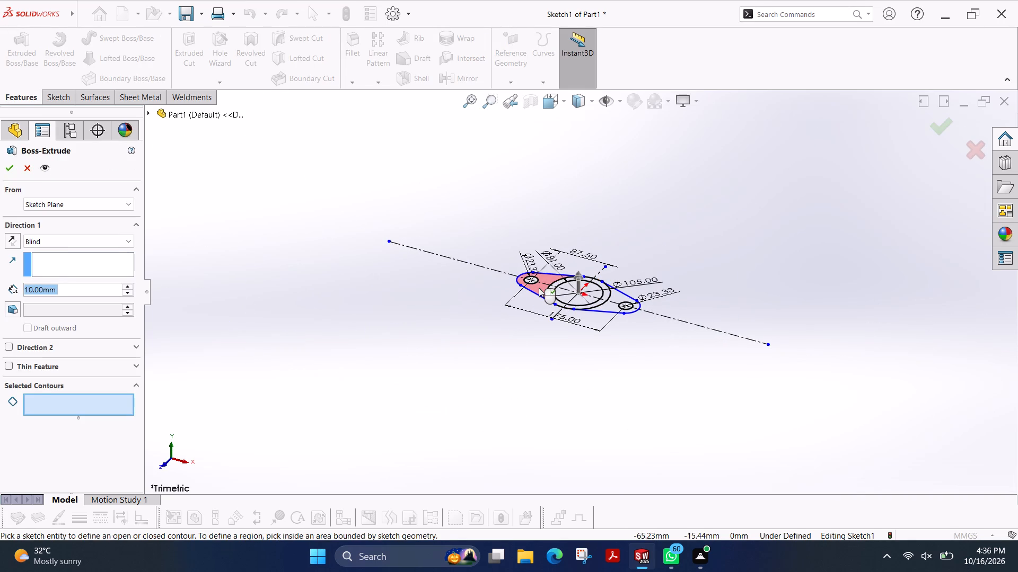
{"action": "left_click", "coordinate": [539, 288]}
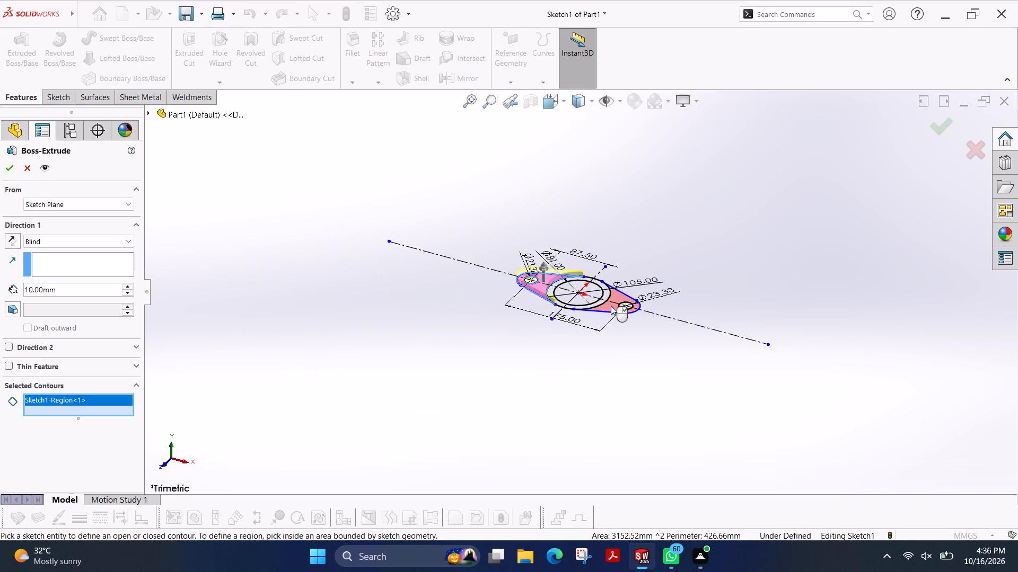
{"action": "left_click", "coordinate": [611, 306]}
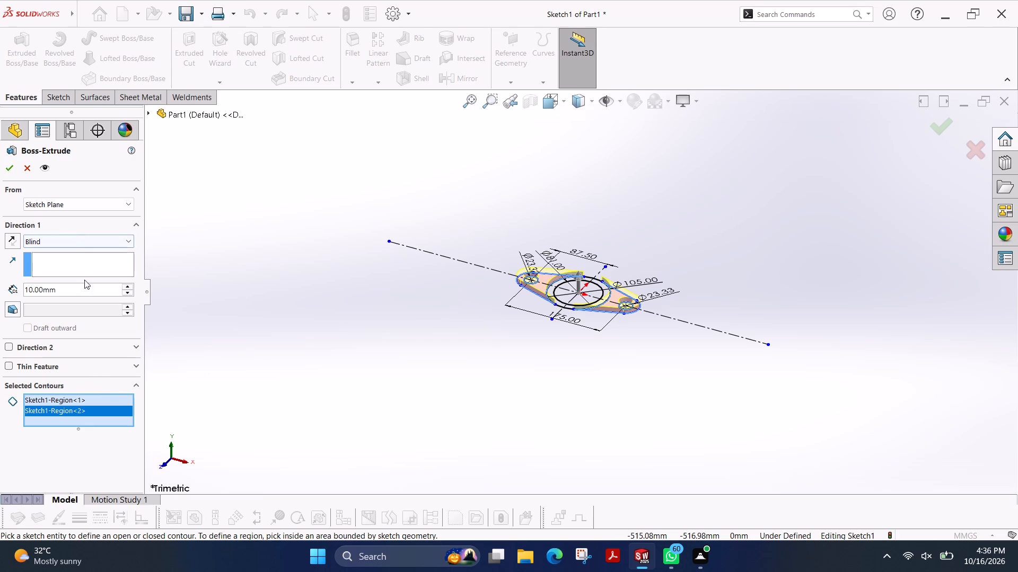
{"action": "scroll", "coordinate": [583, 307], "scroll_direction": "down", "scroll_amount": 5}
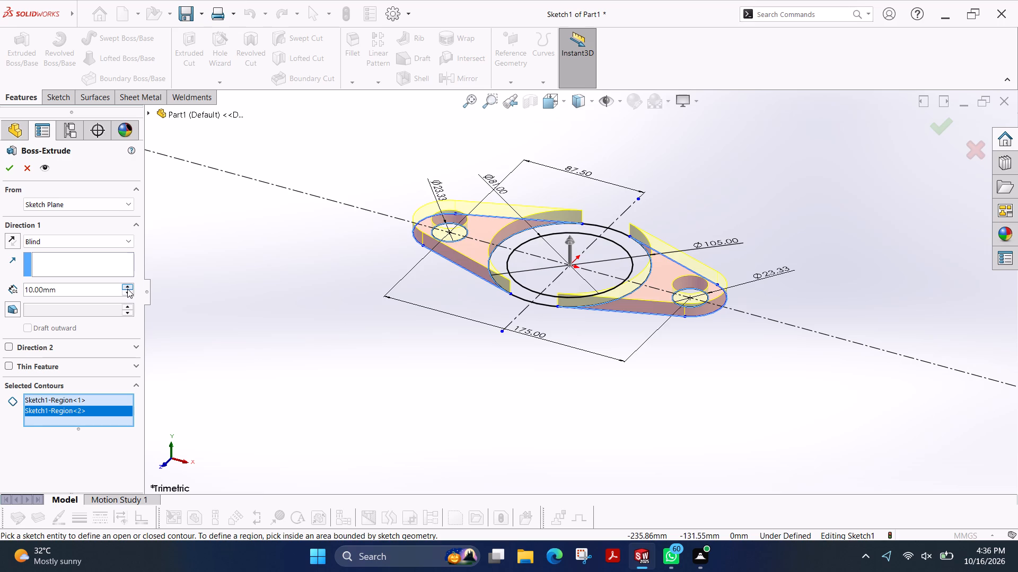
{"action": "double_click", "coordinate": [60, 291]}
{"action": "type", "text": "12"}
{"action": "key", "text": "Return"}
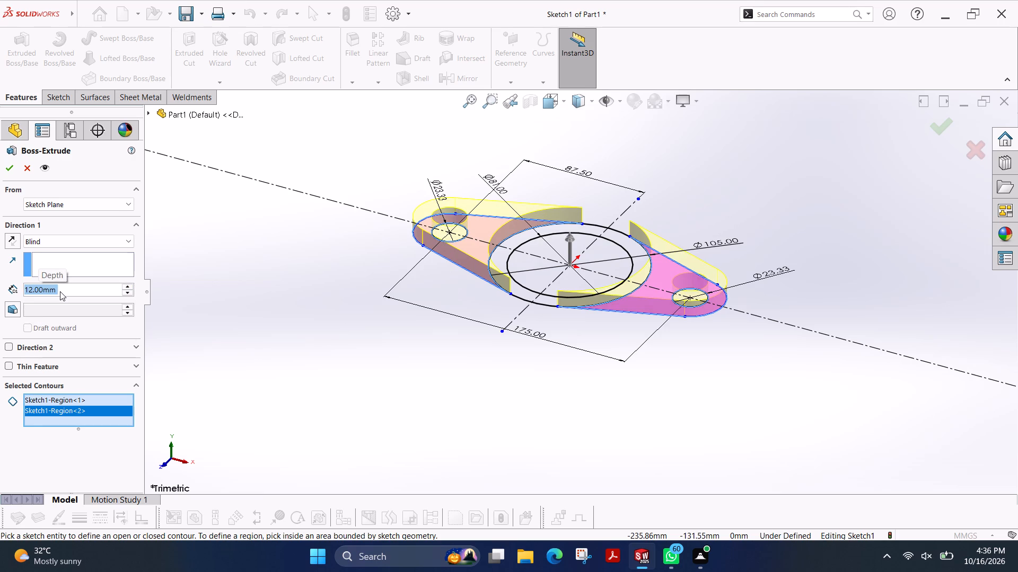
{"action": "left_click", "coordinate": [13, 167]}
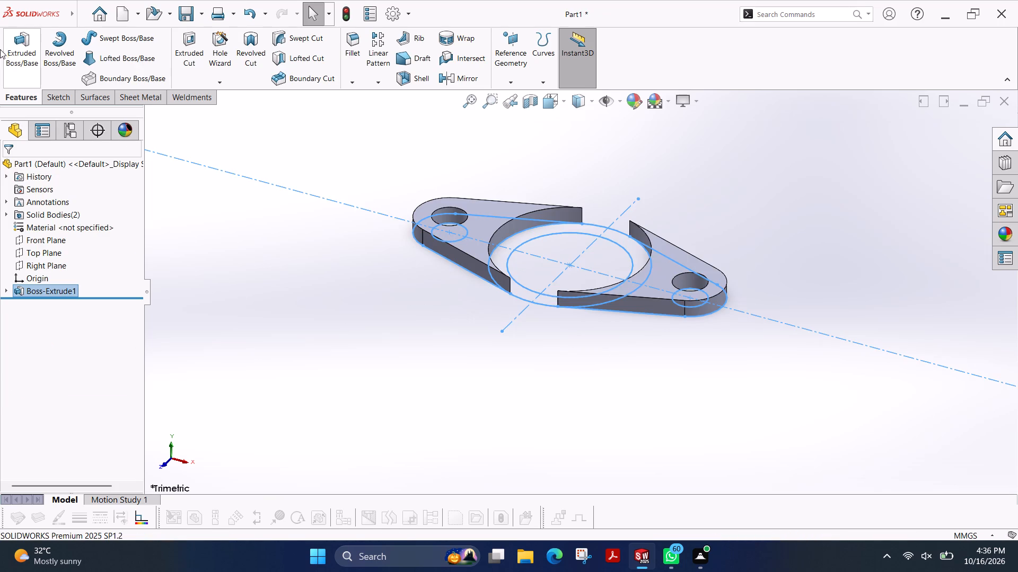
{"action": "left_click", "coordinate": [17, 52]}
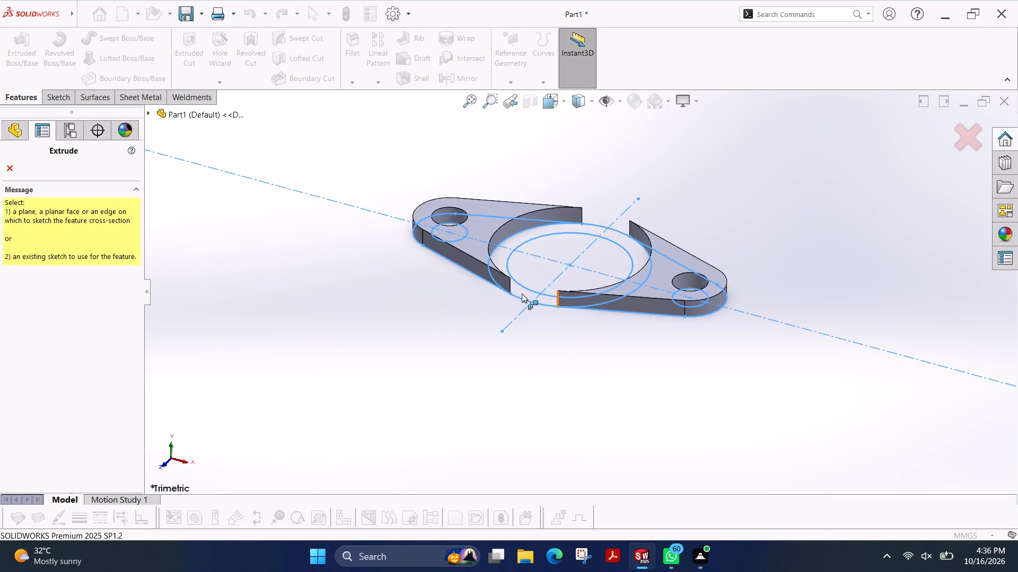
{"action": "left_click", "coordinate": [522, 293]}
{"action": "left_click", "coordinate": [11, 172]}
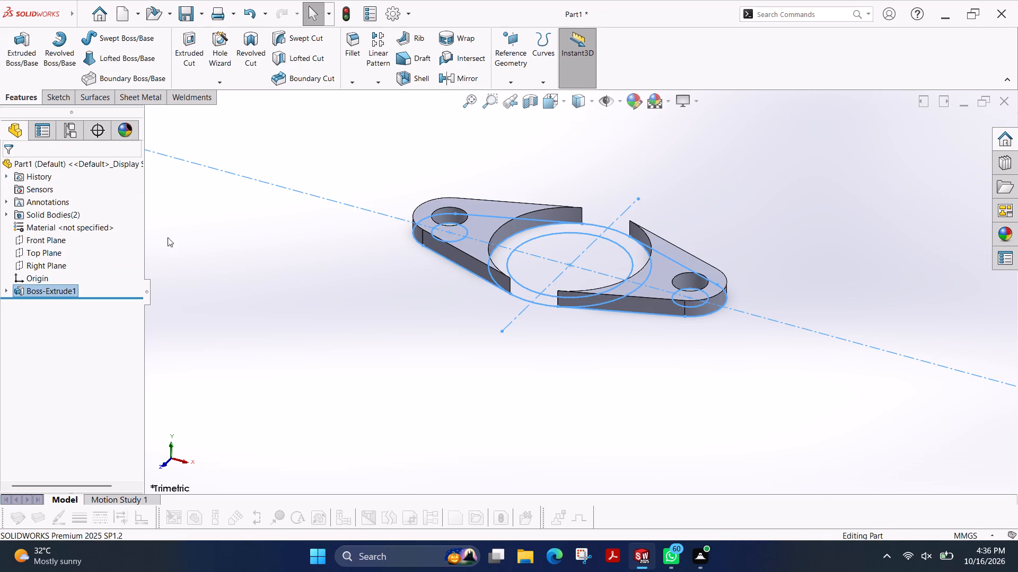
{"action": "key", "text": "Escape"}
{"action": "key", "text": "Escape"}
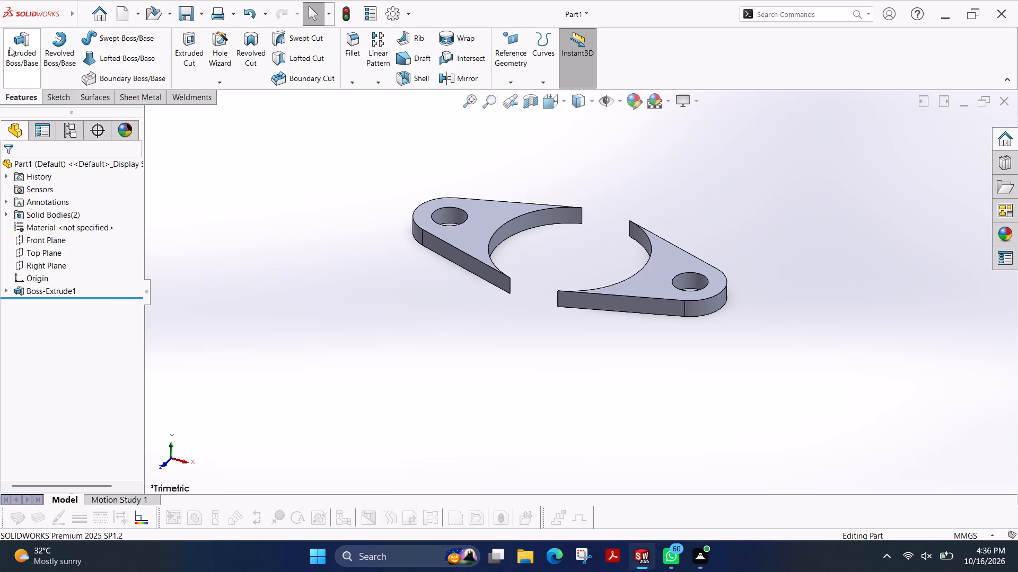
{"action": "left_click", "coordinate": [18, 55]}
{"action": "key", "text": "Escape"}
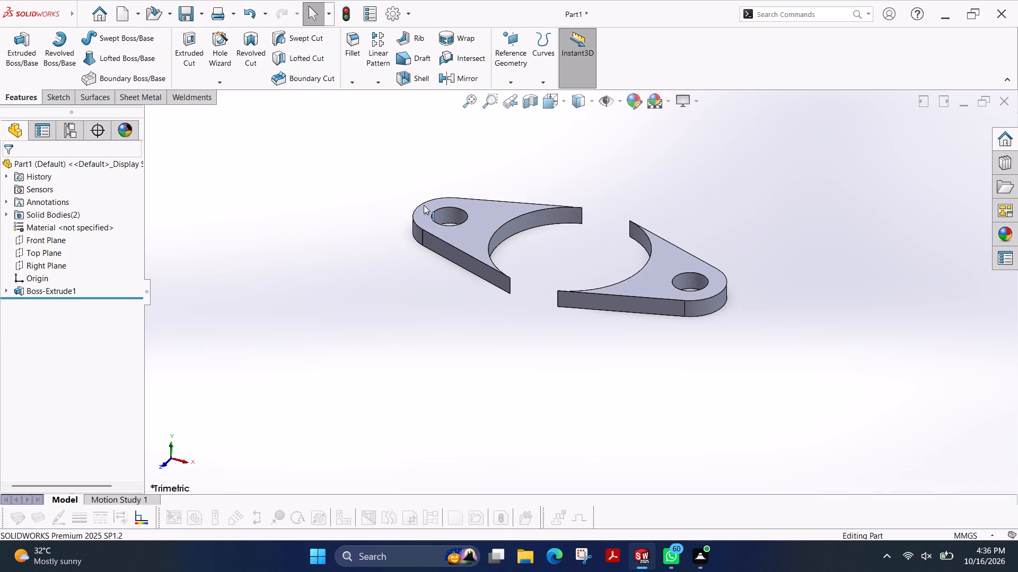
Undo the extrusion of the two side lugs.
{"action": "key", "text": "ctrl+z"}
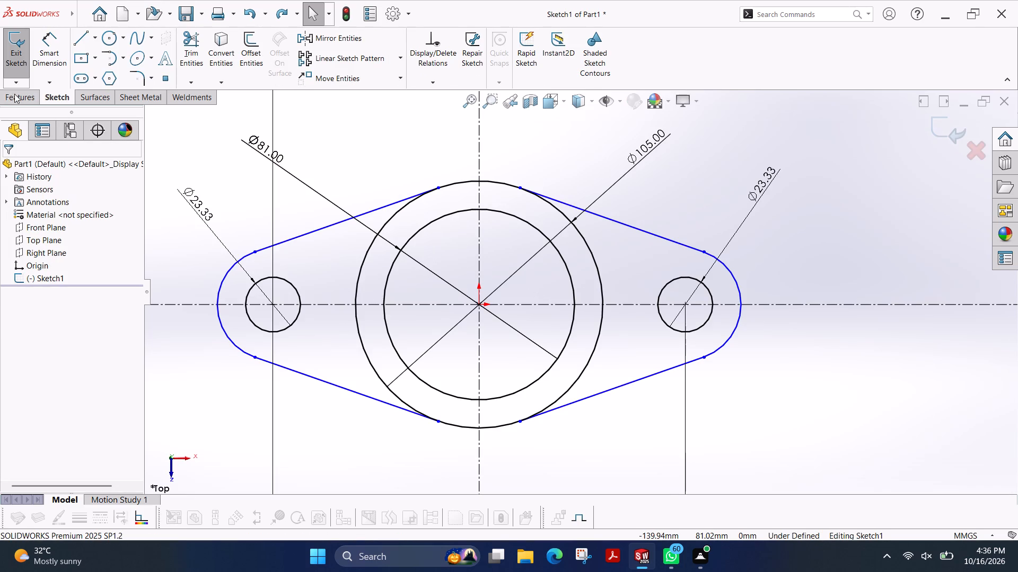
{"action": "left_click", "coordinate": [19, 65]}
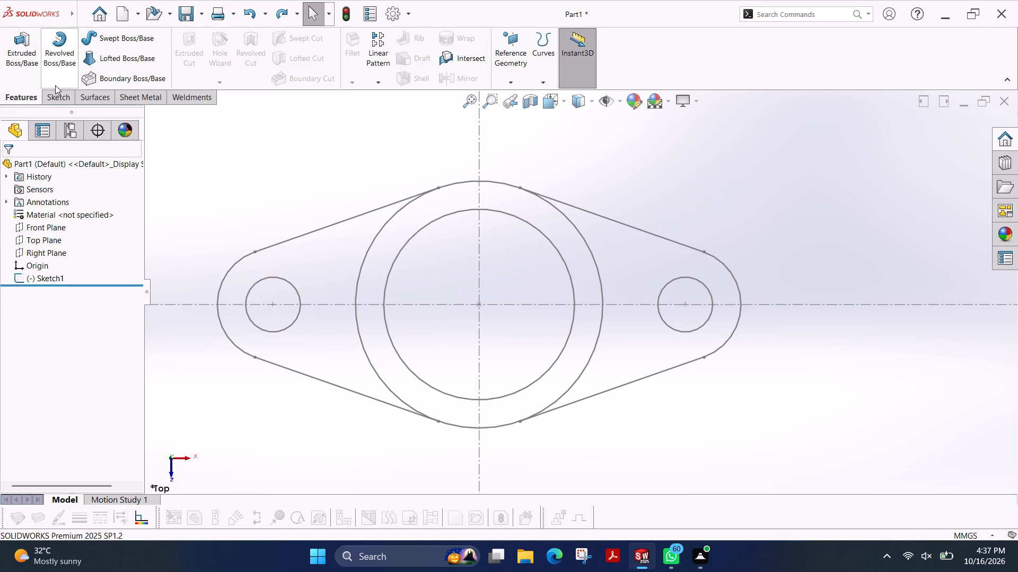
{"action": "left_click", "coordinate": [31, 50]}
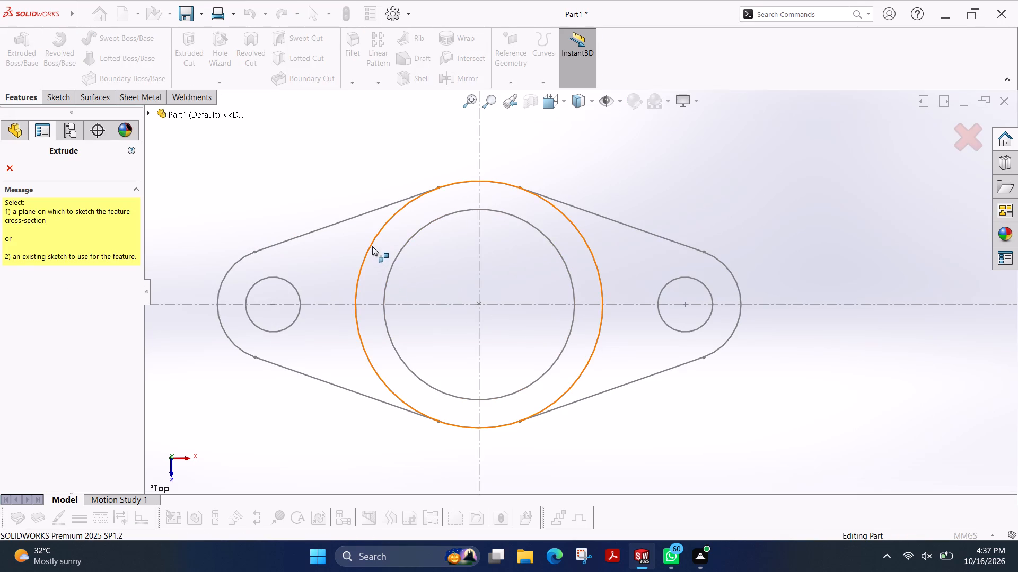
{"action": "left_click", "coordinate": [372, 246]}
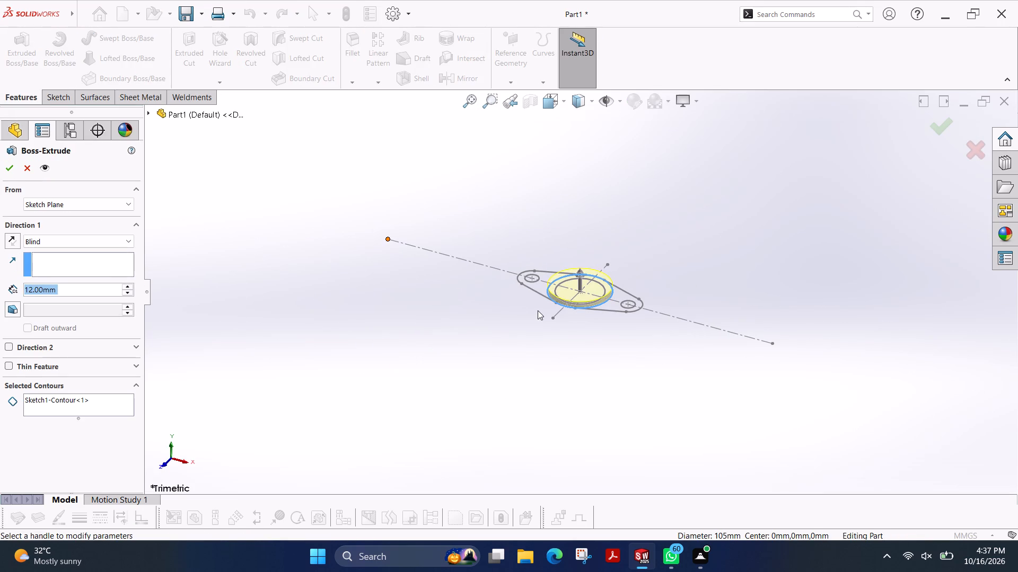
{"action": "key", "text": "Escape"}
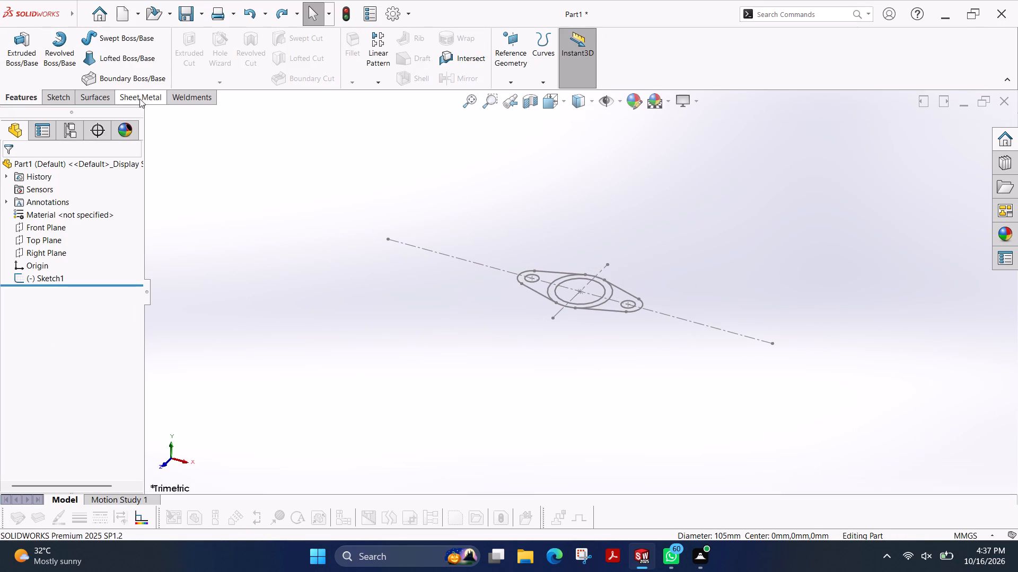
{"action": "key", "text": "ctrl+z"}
Extrude the central ring between the 105 mm and 81 mm circles to a blind depth of 63 mm.
{"action": "scroll", "coordinate": [648, 284], "scroll_direction": "down", "scroll_amount": 4}
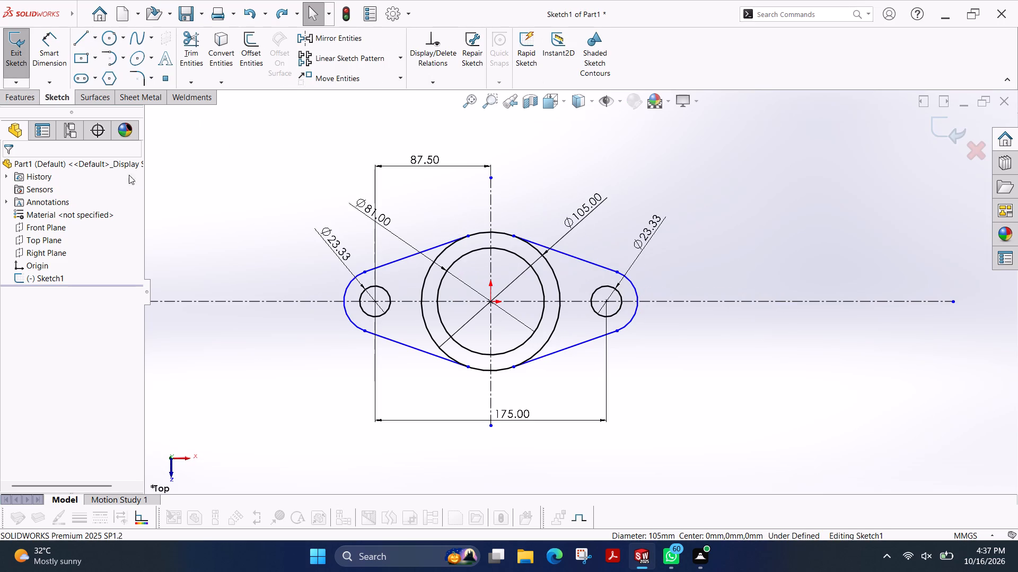
{"action": "left_click", "coordinate": [21, 100]}
{"action": "left_click", "coordinate": [15, 62]}
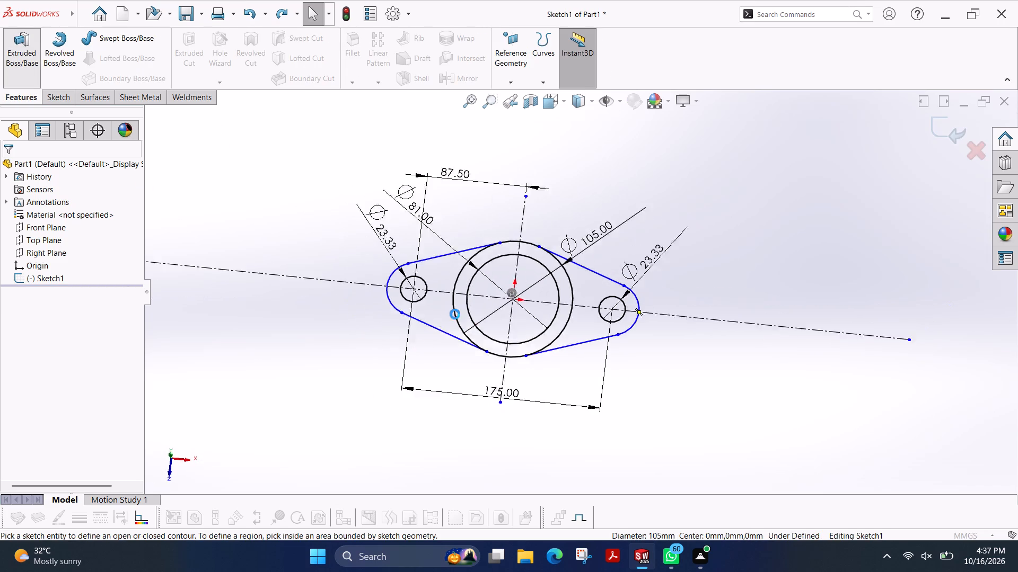
{"action": "scroll", "coordinate": [599, 283], "scroll_direction": "down", "scroll_amount": 6}
{"action": "left_click", "coordinate": [479, 274]}
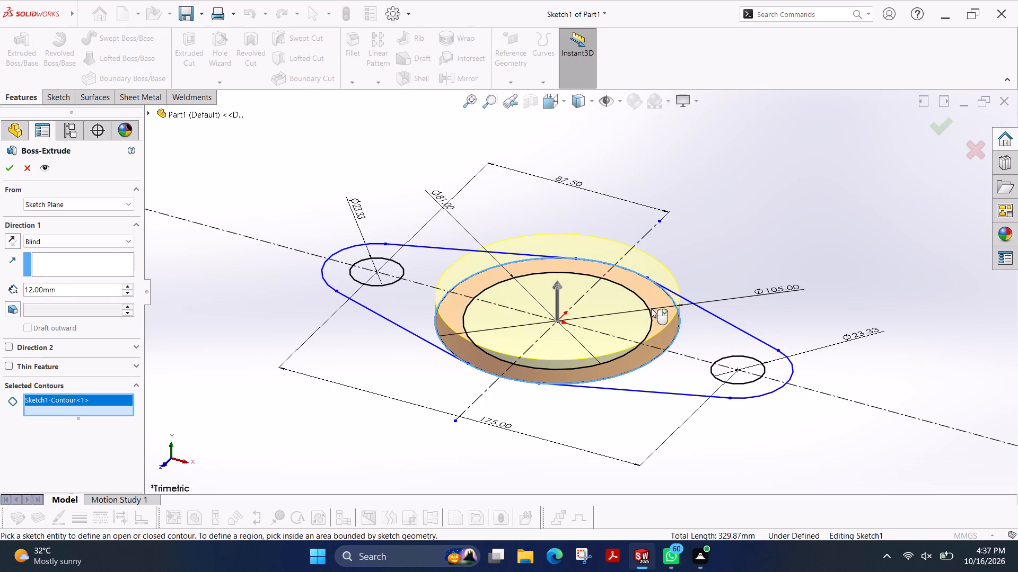
{"action": "left_click", "coordinate": [651, 315]}
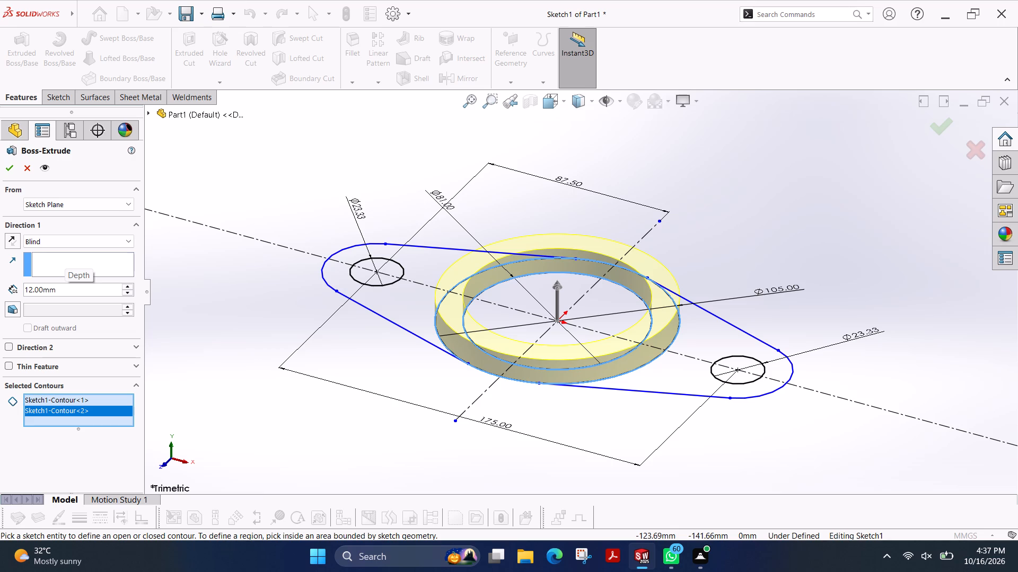
{"action": "double_click", "coordinate": [62, 290]}
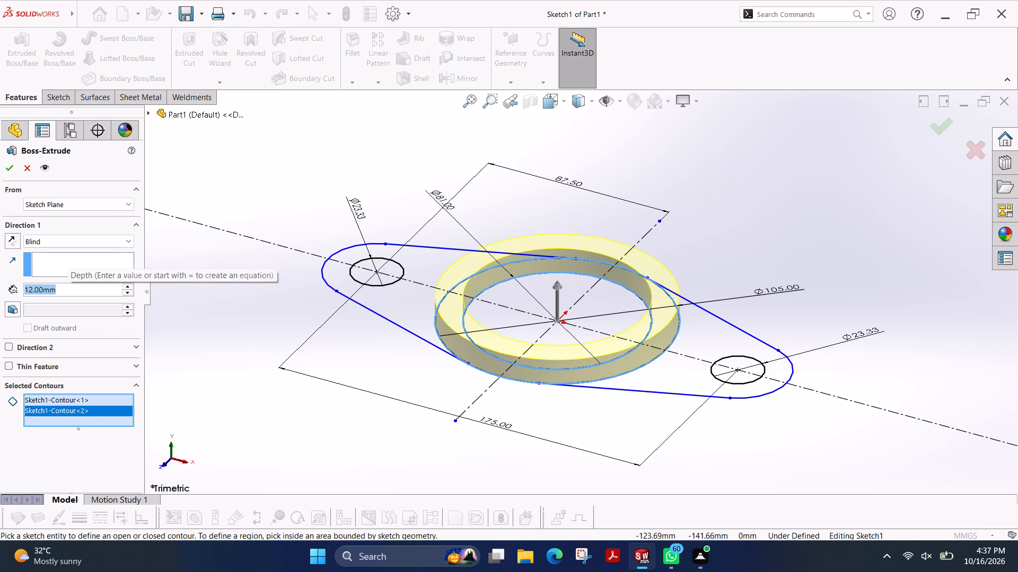
{"action": "type", "text": "63"}
{"action": "key", "text": "Return"}
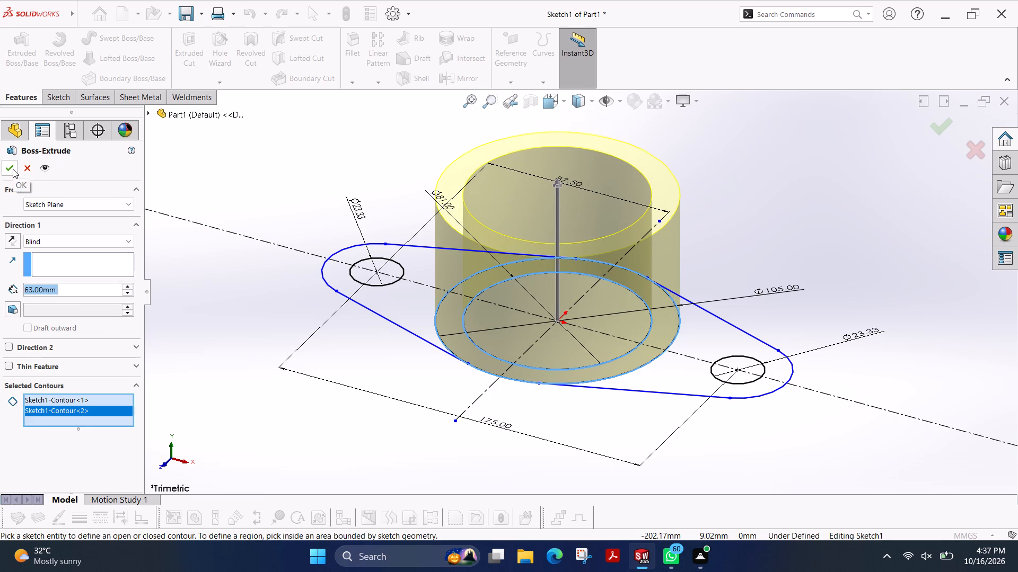
{"action": "left_click", "coordinate": [390, 307]}
{"action": "left_click", "coordinate": [390, 307]}
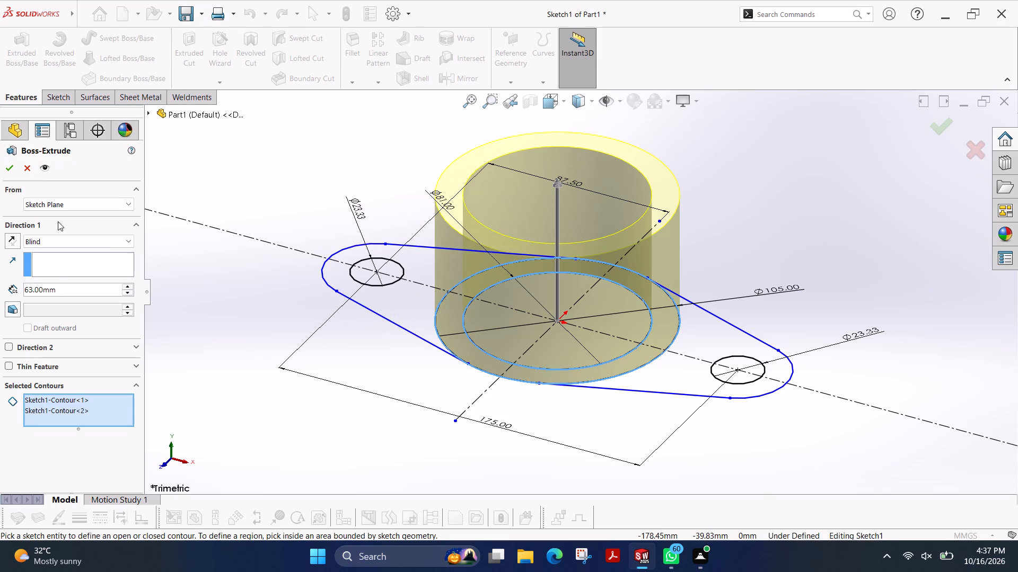
{"action": "left_click", "coordinate": [4, 169]}
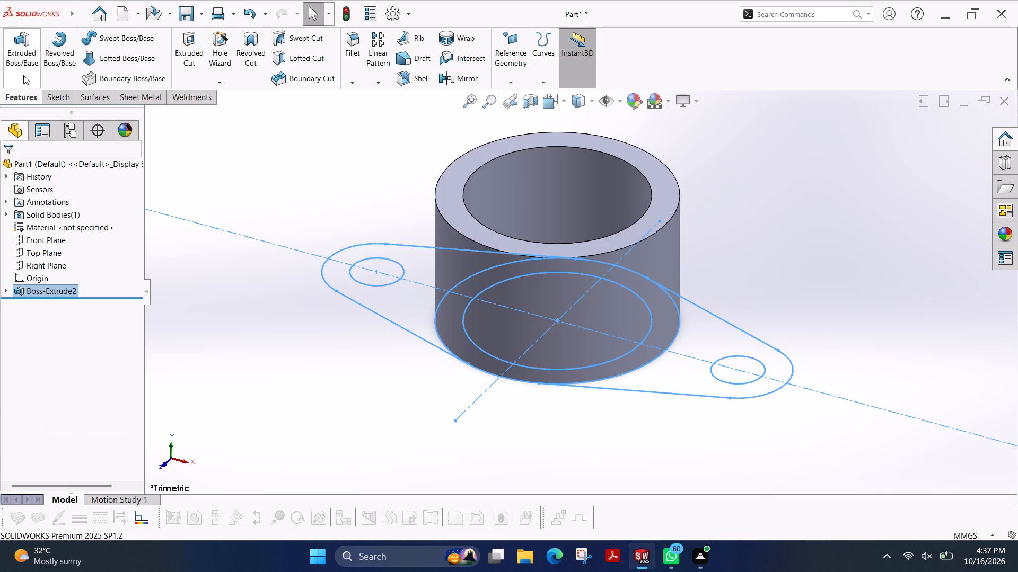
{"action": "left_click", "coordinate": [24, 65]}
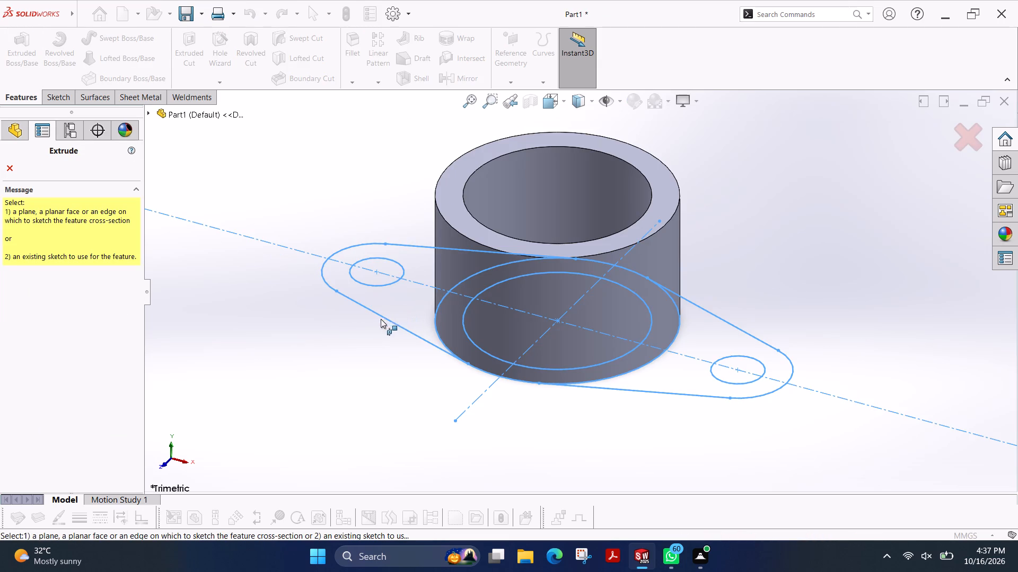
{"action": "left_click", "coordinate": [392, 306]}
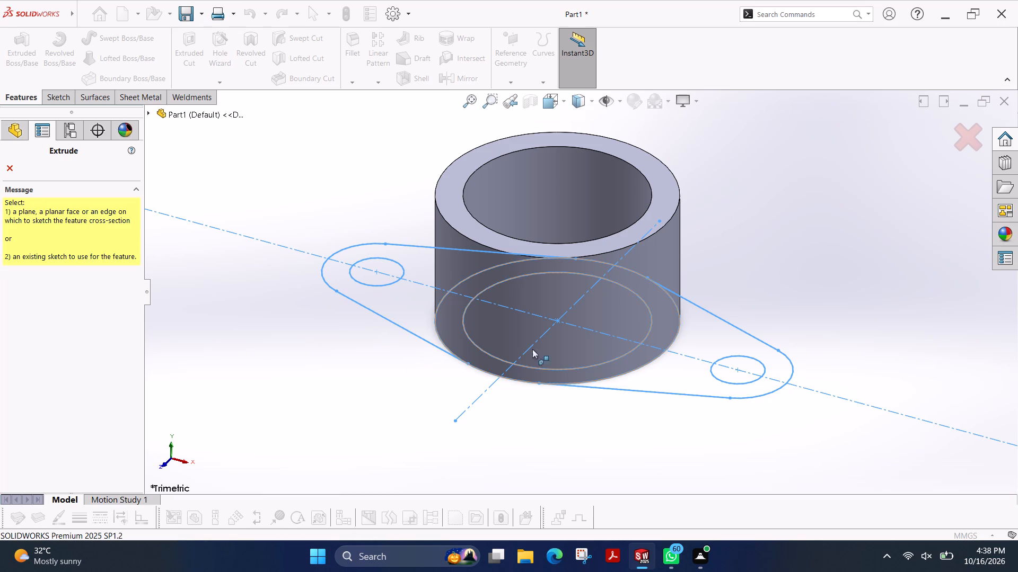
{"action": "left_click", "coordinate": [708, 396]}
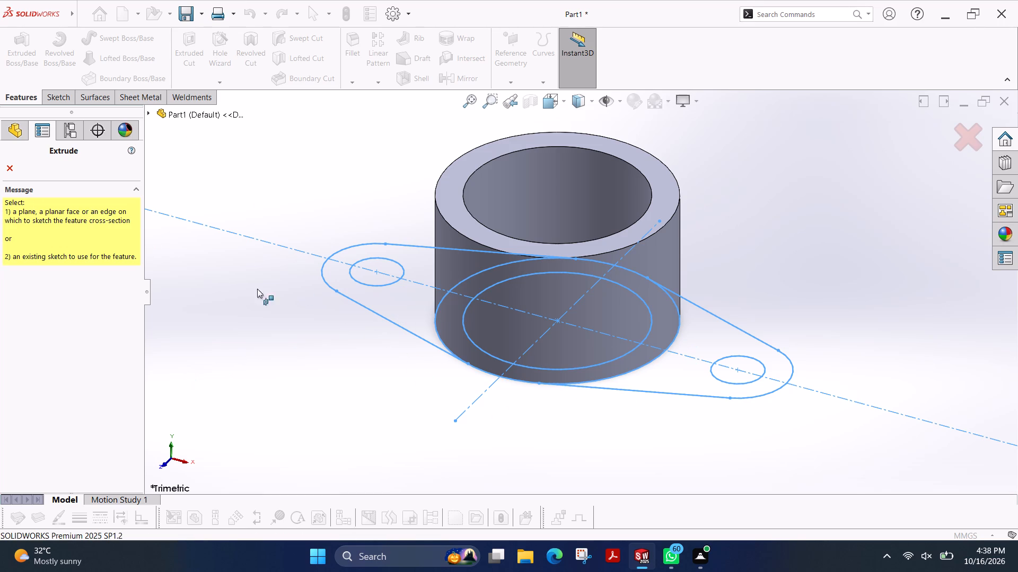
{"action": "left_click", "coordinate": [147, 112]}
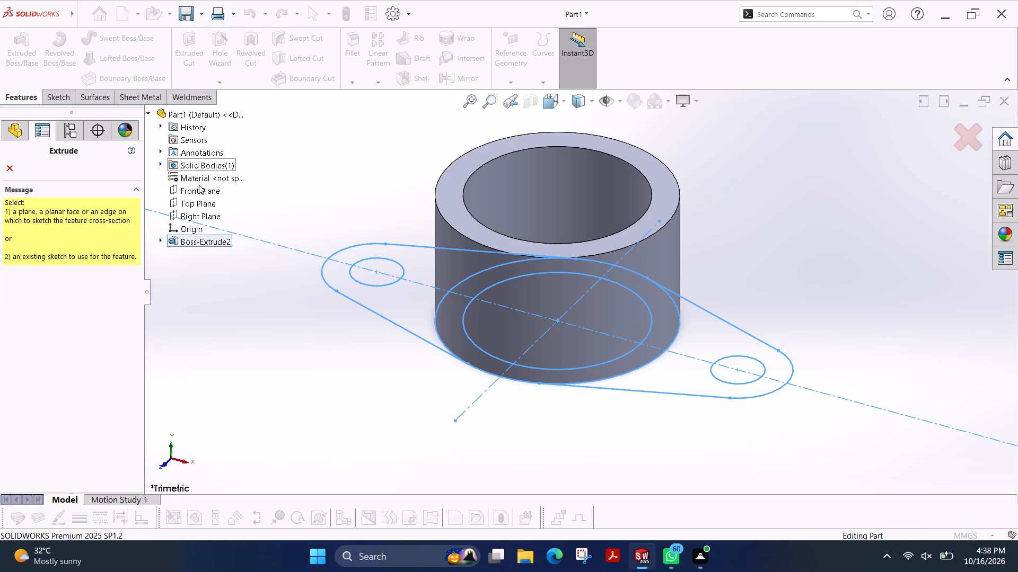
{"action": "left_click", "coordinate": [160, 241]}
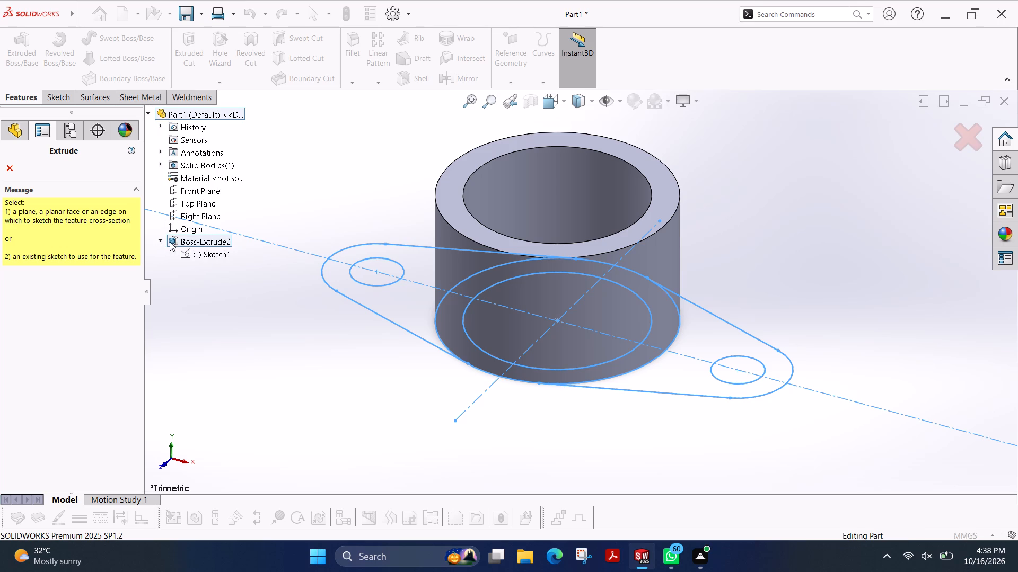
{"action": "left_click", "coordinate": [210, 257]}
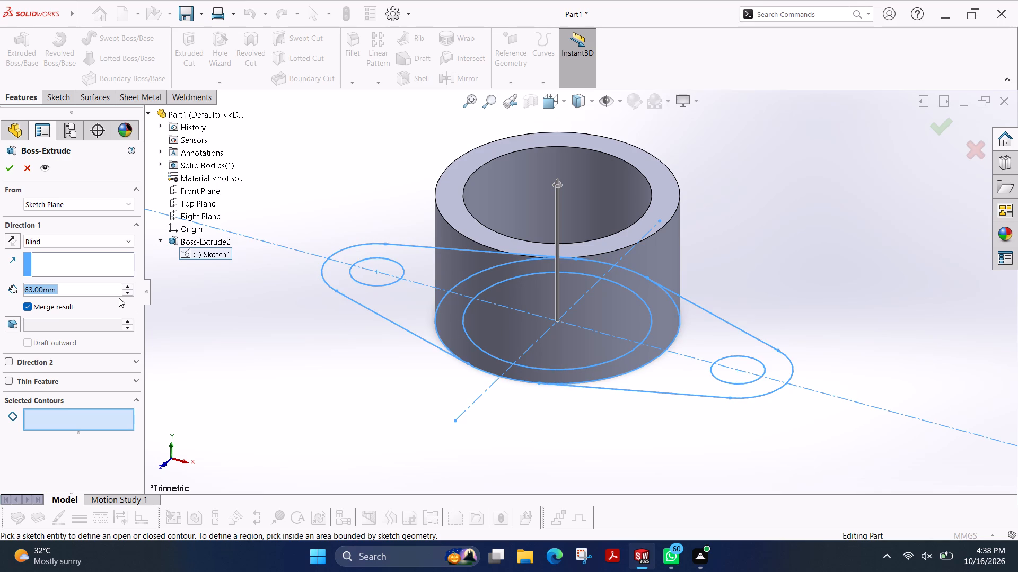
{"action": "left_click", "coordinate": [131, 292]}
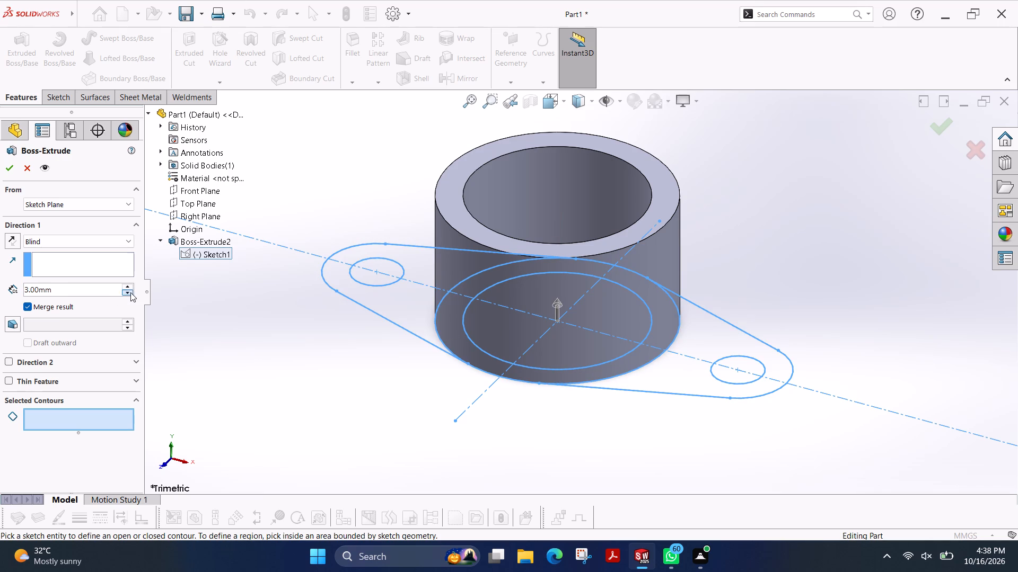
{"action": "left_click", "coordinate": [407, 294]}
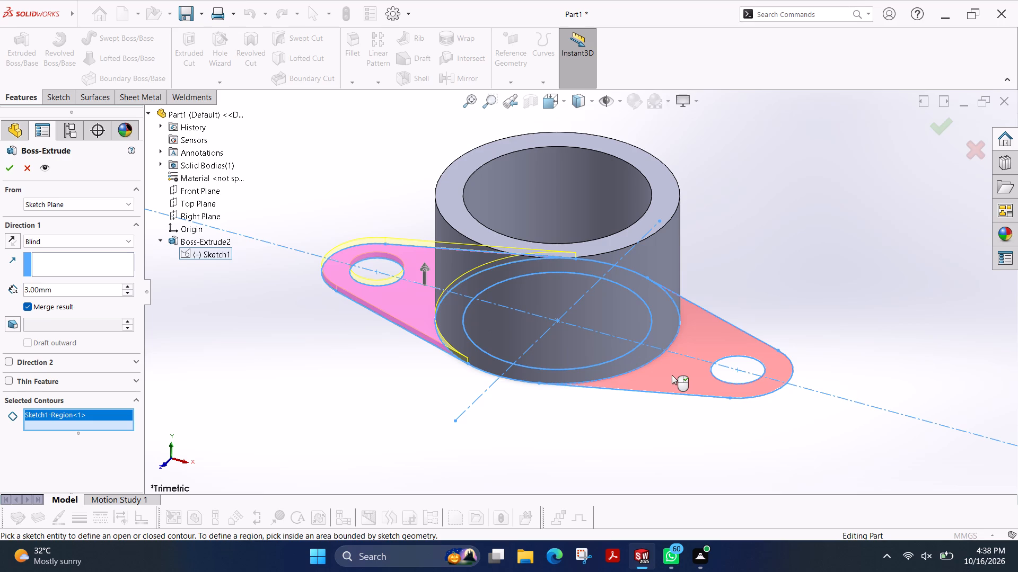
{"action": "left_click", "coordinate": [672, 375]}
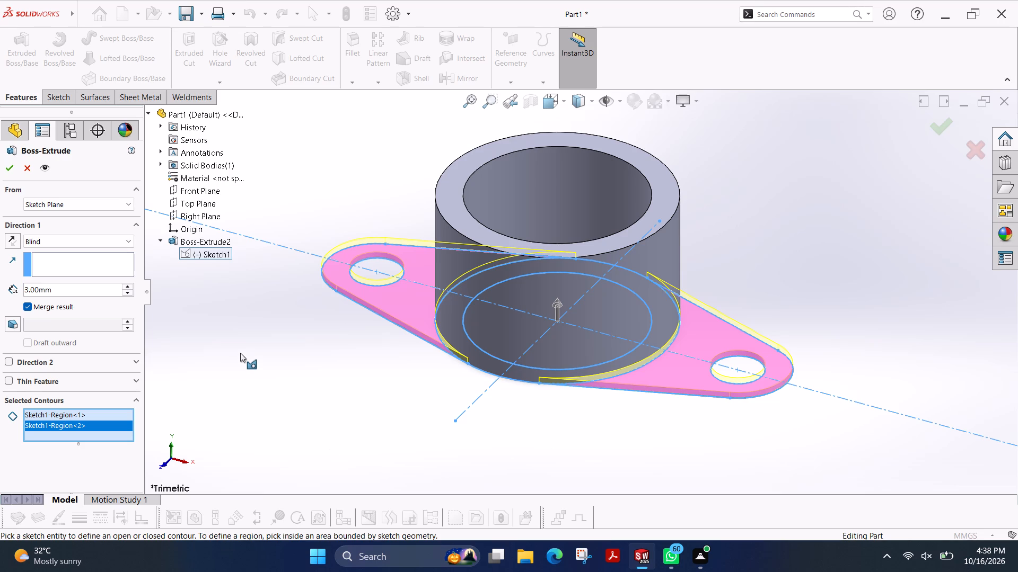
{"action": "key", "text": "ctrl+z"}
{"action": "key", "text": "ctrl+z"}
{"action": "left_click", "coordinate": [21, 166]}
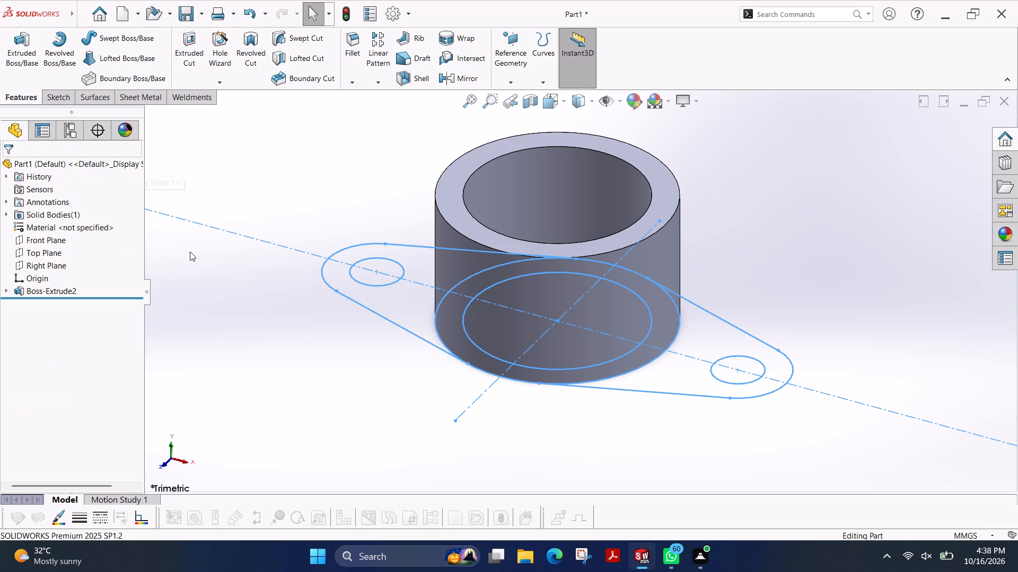
Undo the central ring extrusion and the preceding sketch edits, back to the right lug's full outer circle and both 12 mm ring-width dimensions.
{"action": "key", "text": "ctrl+z"}
{"action": "left_click_drag", "start_coordinate": [314, 305], "coordinate": [388, 307], "text": "ctrl"}
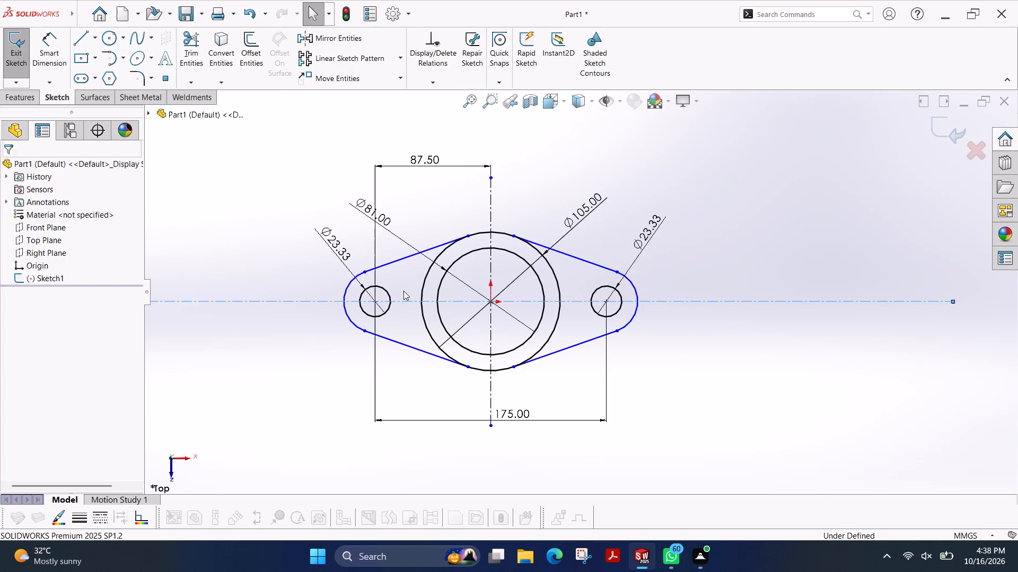
{"action": "key", "text": "ctrl+z"}
{"action": "key", "text": "ctrl+z"}
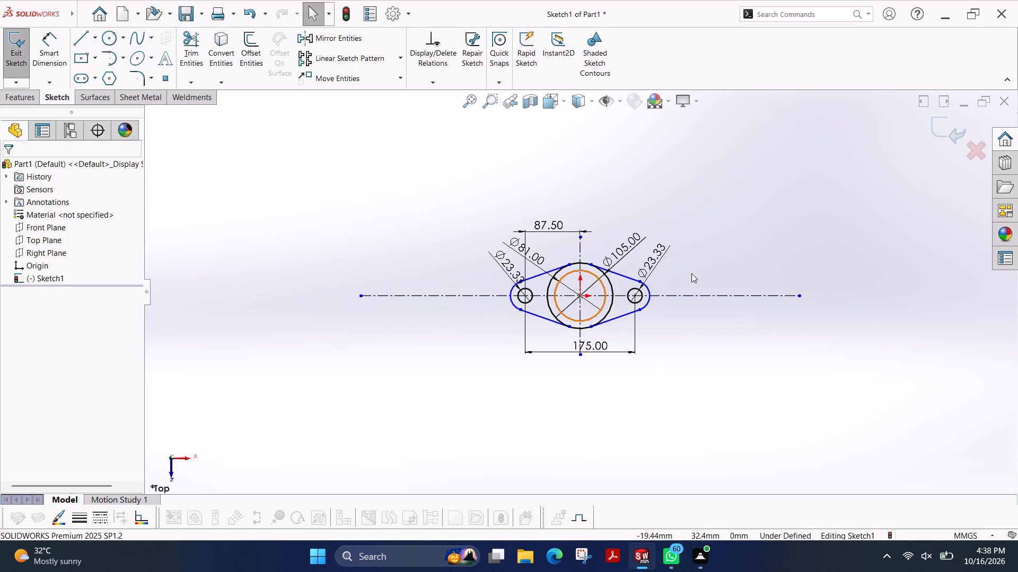
{"action": "key", "text": "ctrl+z"}
{"action": "key", "text": "ctrl+z"}
{"action": "key", "text": "ctrl+z"}
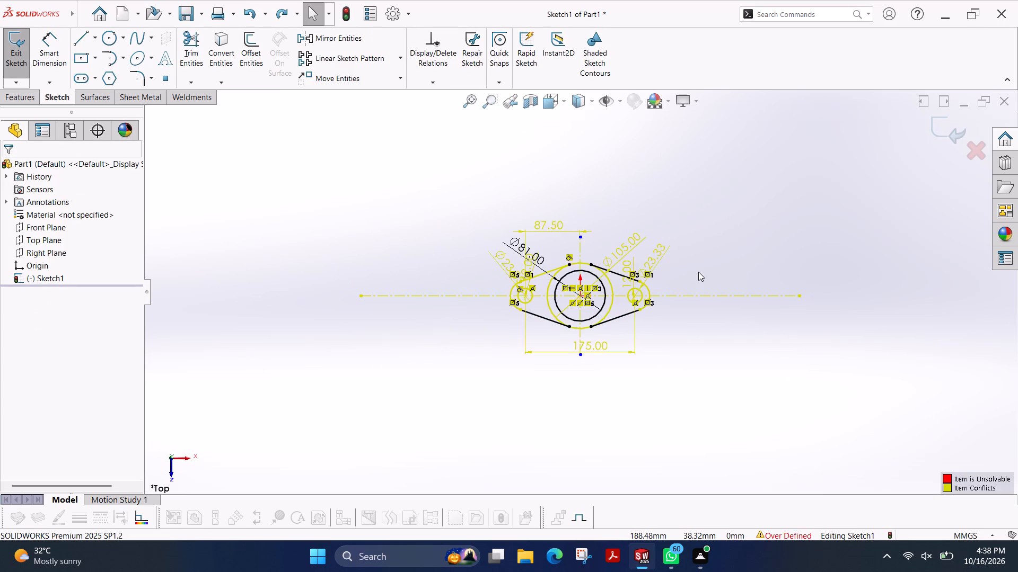
{"action": "key", "text": "ctrl+z"}
{"action": "key", "text": "ctrl+z"}
{"action": "key", "text": "ctrl+z"}
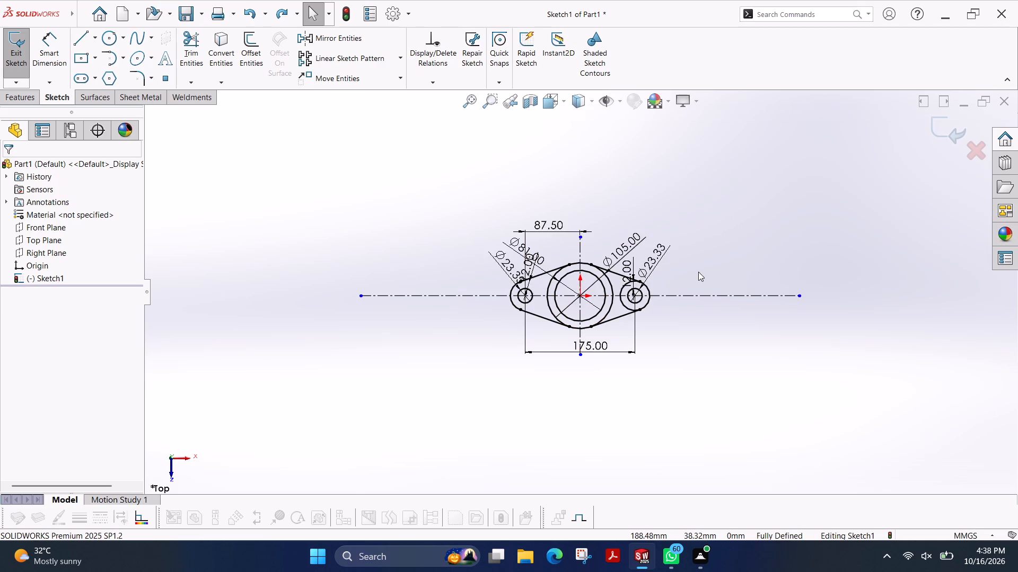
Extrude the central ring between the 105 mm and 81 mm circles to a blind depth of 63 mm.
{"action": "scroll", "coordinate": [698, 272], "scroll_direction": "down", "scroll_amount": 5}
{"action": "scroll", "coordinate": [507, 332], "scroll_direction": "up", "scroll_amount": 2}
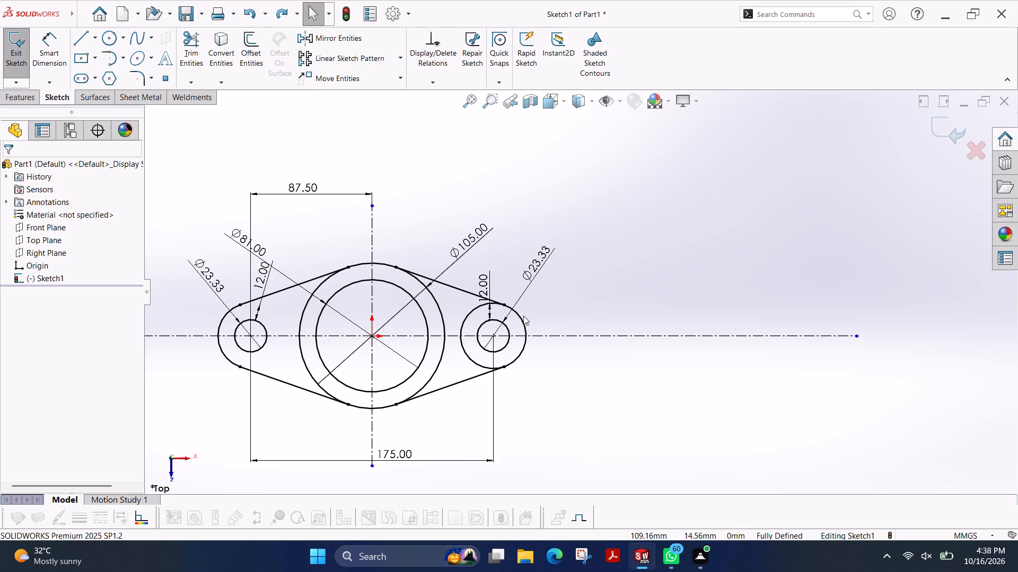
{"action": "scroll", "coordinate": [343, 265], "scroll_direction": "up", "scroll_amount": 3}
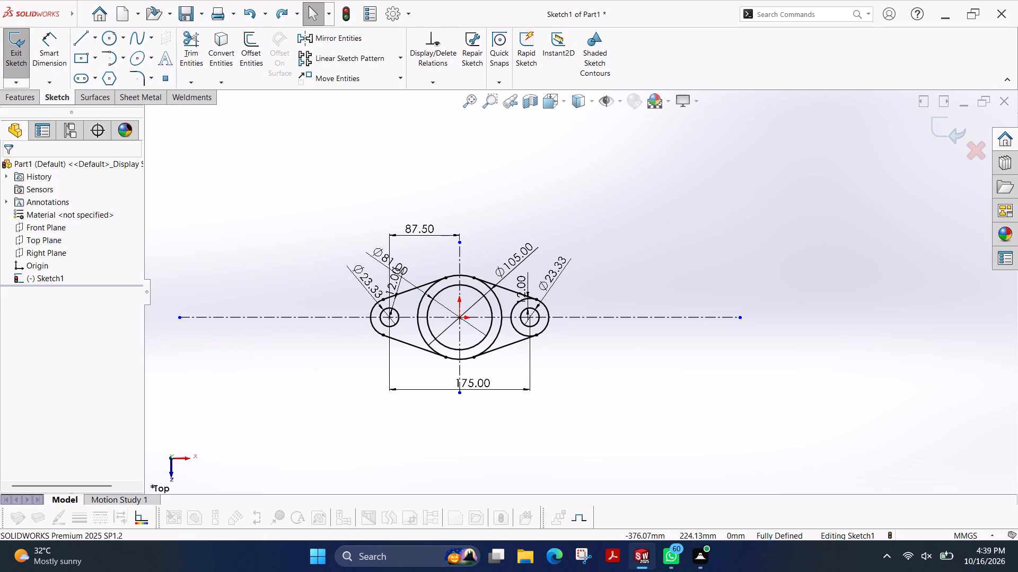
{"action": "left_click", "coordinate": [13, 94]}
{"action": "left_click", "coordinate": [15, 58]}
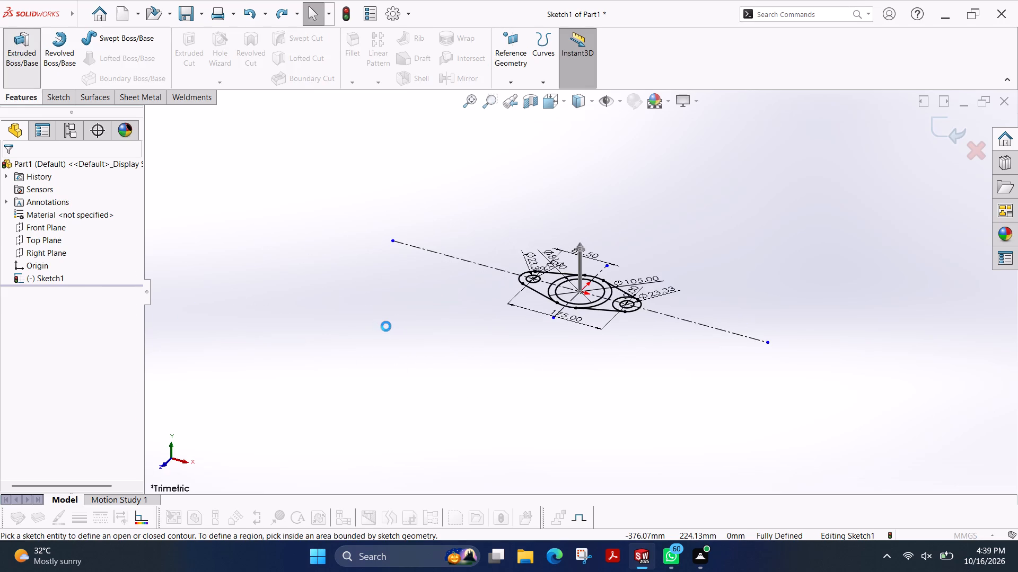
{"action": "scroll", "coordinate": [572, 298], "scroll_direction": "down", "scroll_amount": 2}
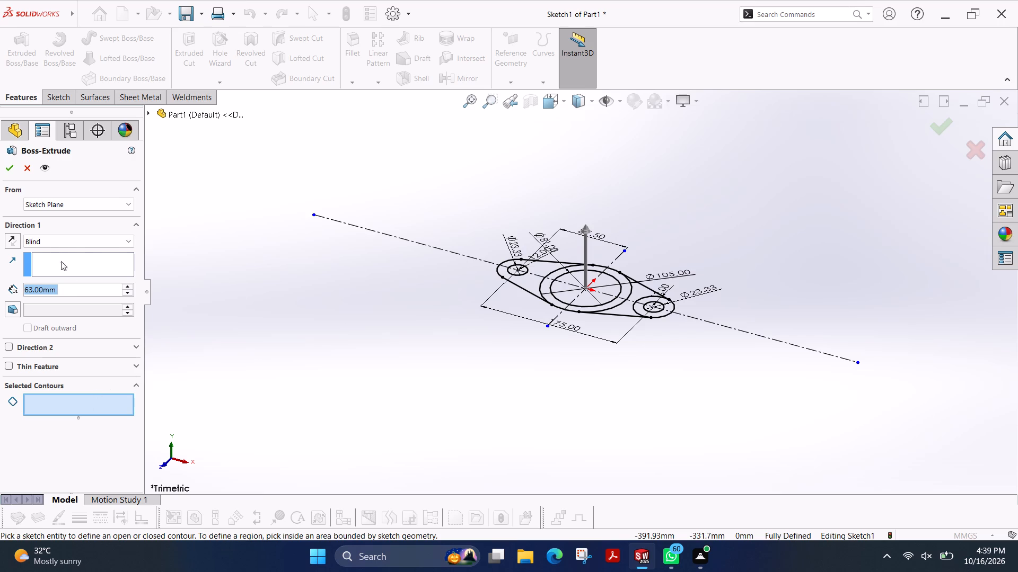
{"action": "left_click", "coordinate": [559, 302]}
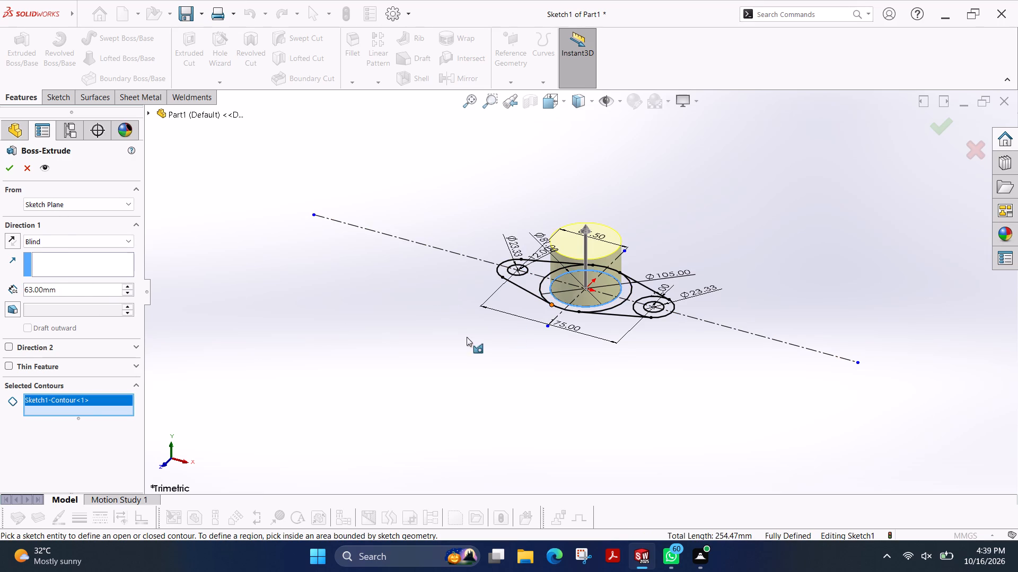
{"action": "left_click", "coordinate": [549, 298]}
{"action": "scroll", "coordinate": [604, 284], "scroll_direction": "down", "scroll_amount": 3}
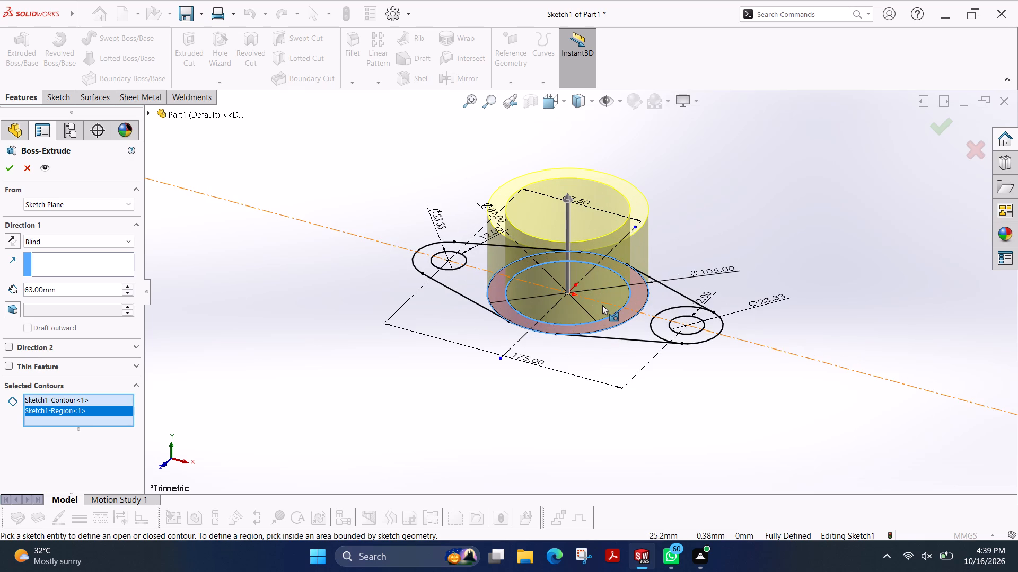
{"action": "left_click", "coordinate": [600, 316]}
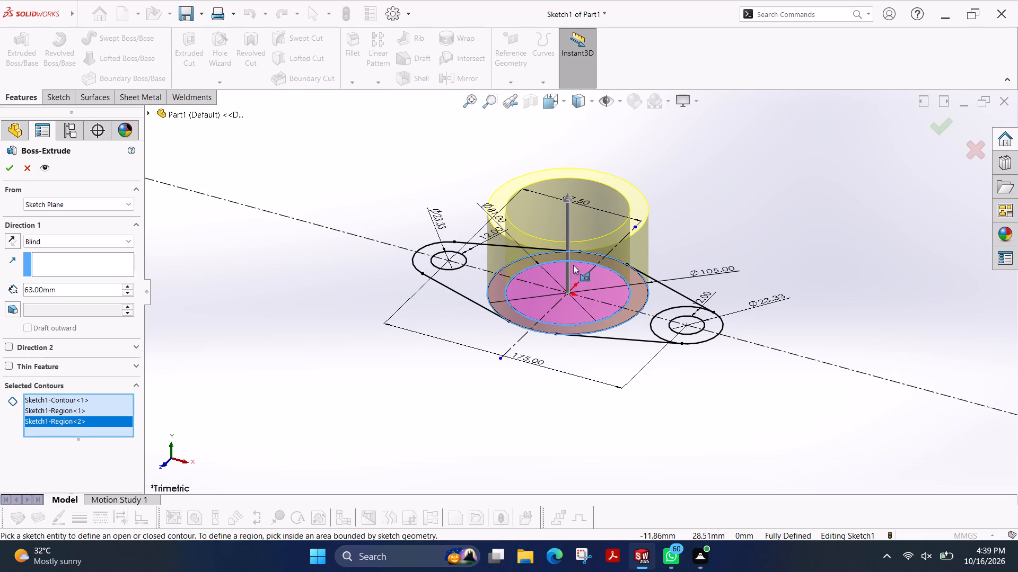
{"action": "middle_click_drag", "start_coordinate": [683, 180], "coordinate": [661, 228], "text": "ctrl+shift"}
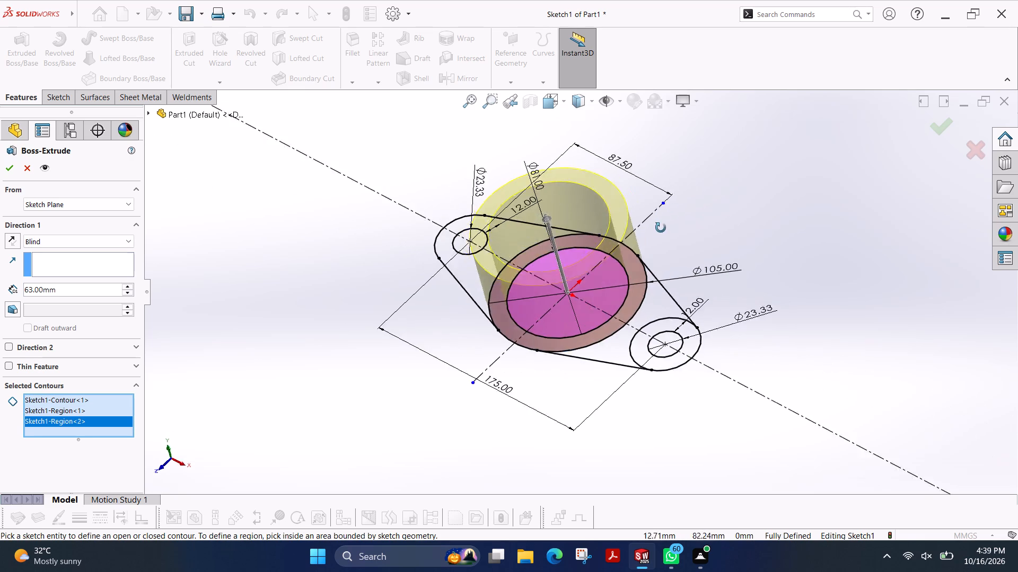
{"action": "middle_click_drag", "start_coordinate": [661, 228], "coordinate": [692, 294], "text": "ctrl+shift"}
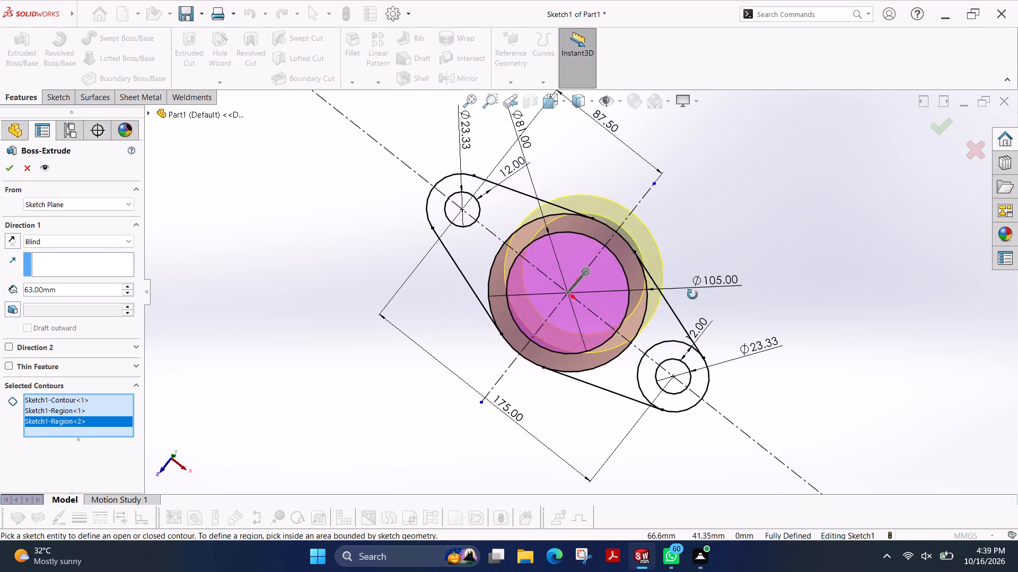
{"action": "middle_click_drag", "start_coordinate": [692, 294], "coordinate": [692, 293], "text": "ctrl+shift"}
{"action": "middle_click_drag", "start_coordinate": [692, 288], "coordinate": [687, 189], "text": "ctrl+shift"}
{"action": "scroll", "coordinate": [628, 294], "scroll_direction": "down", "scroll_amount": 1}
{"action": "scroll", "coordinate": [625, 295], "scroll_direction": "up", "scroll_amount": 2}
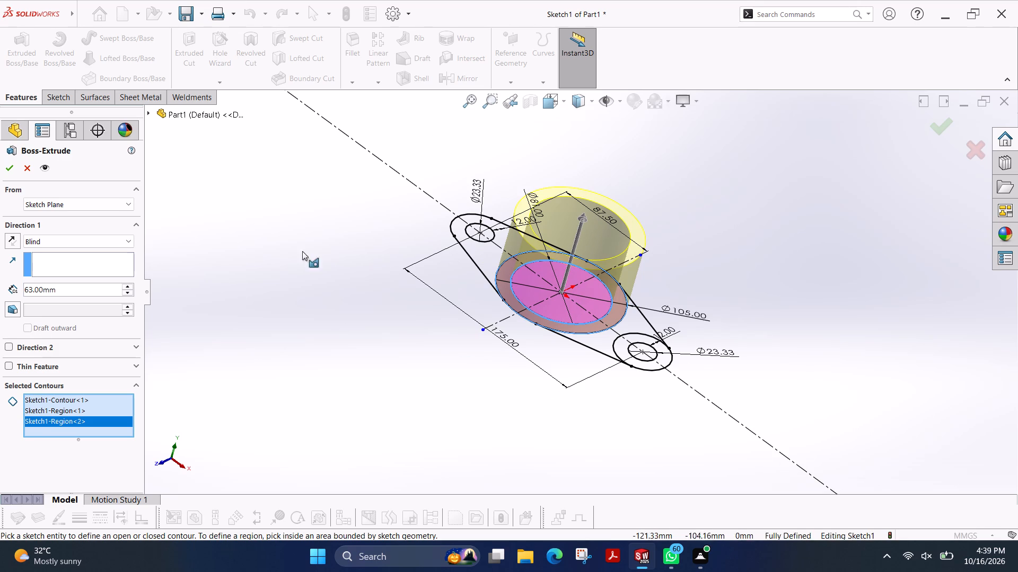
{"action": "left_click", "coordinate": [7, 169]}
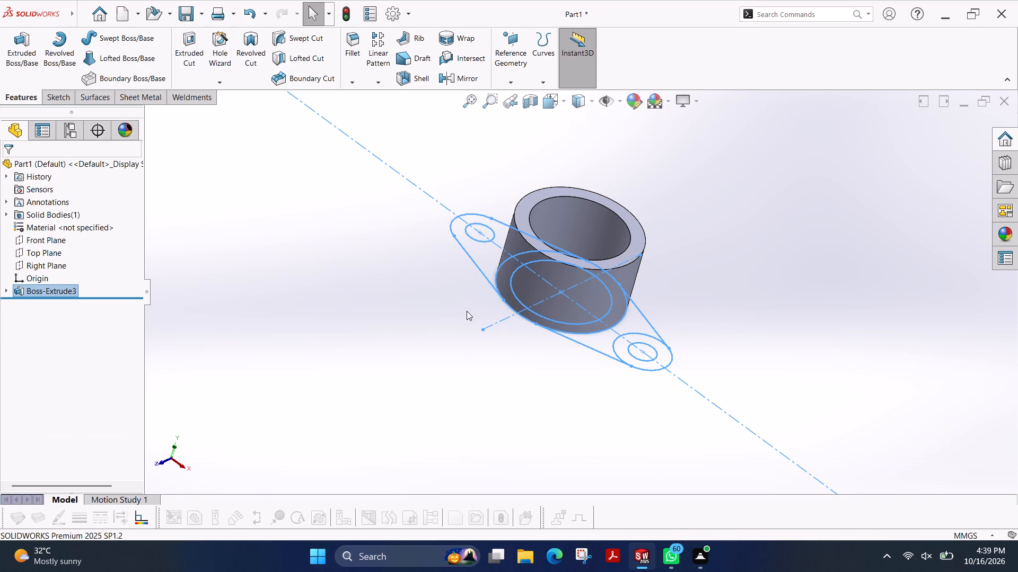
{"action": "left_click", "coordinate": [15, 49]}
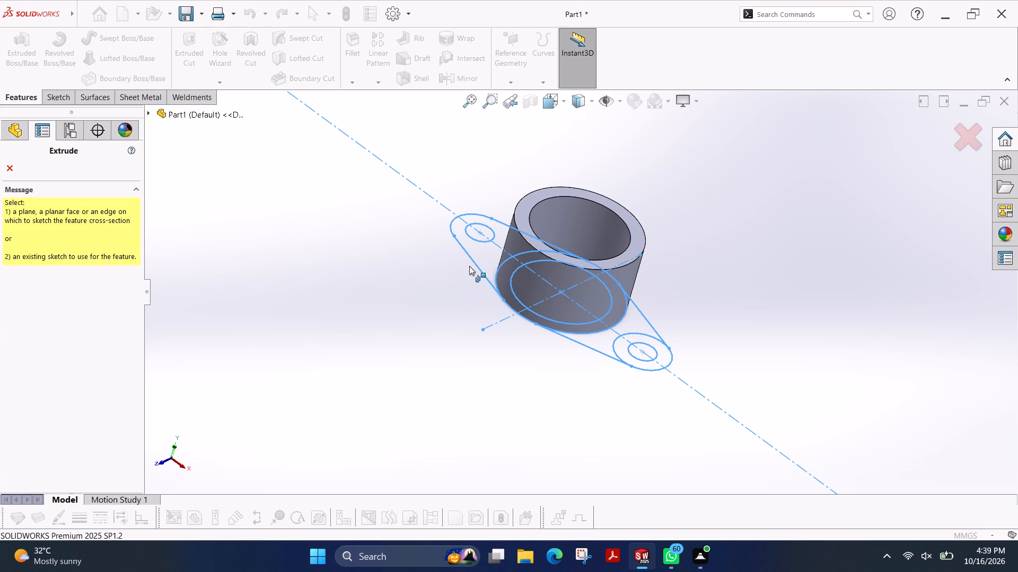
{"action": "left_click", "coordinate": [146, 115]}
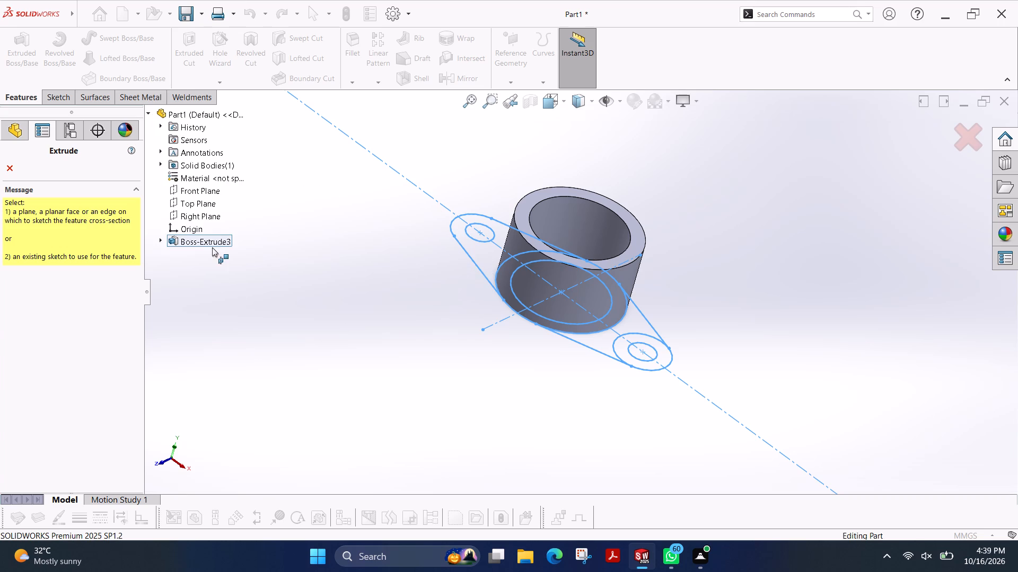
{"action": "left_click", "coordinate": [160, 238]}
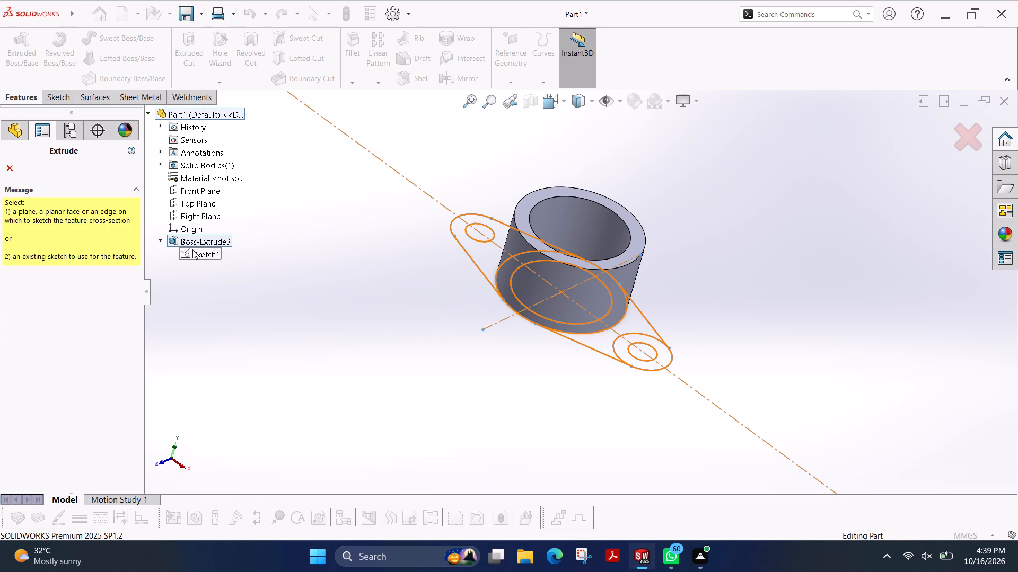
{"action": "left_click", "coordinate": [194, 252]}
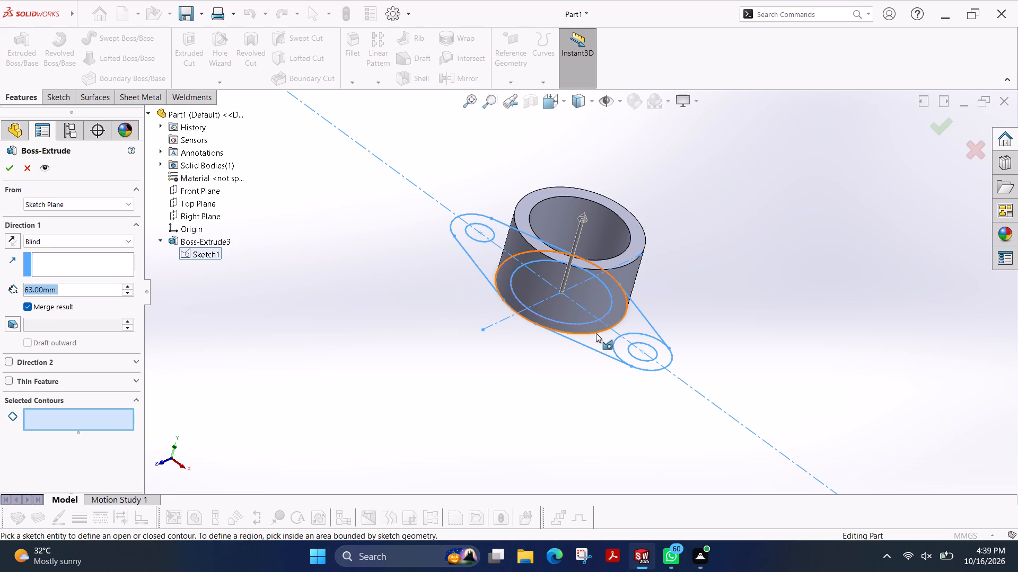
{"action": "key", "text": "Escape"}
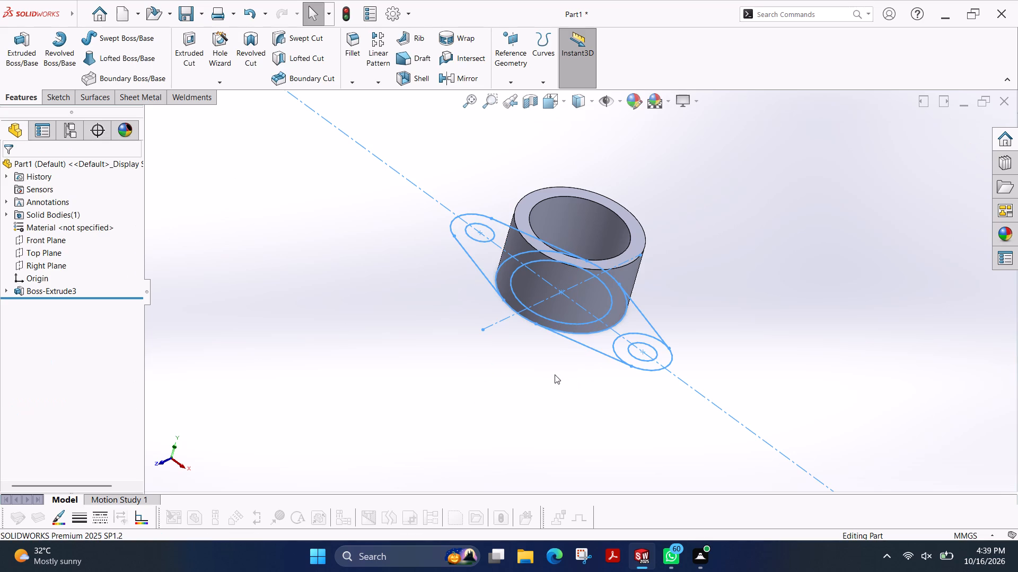
Undo the central ring extrusion and the trimming of the left lug's outer circle in the flange sketch.
{"action": "key", "text": "ctrl+z"}
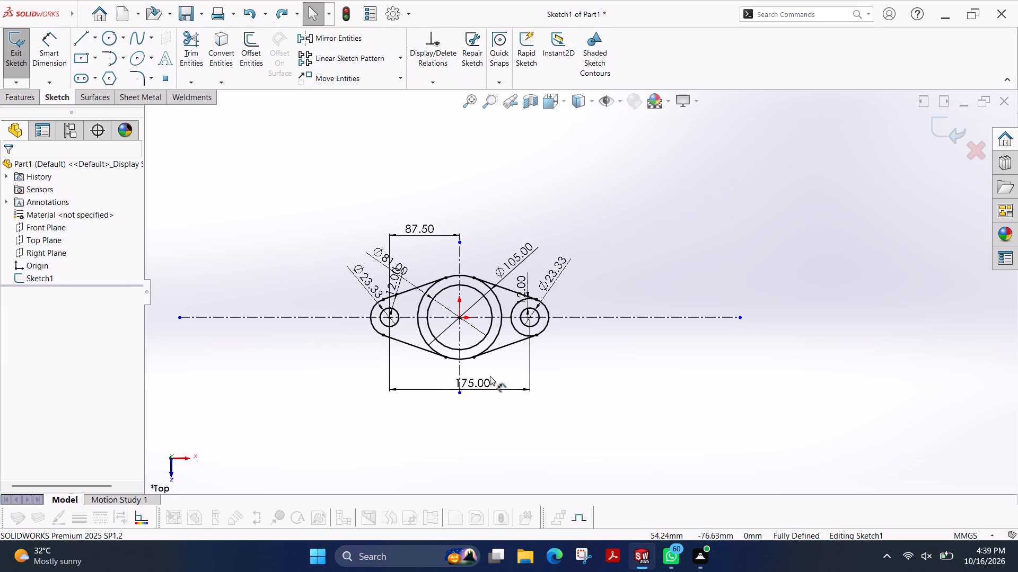
{"action": "key", "text": "ctrl+z"}
{"action": "key", "text": "ctrl+z"}
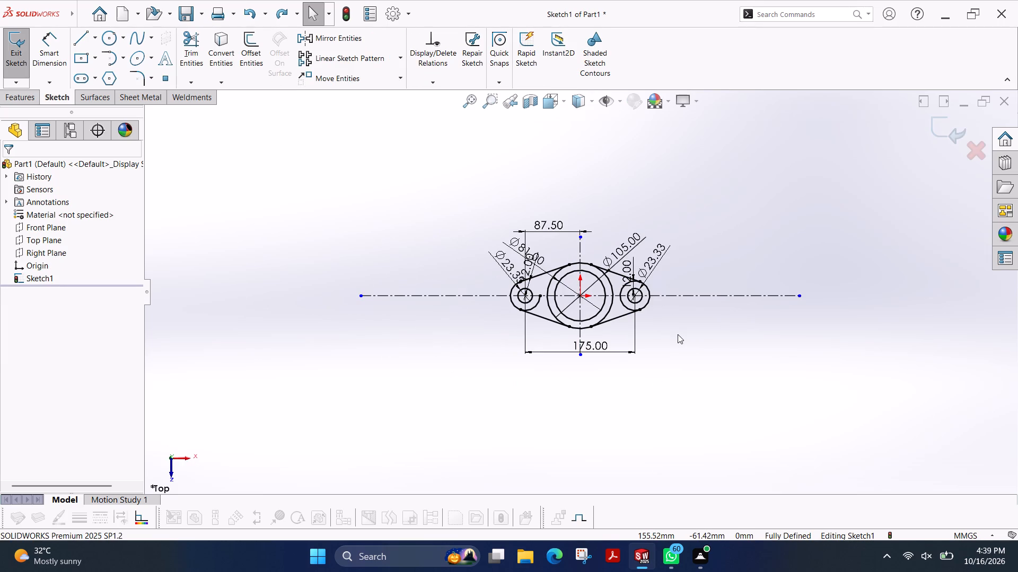
{"action": "key", "text": "ctrl+z"}
Extrude the central ring between the 105 mm and 81 mm circles to a blind depth of 63 mm.
{"action": "scroll", "coordinate": [673, 331], "scroll_direction": "down", "scroll_amount": 1}
{"action": "scroll", "coordinate": [673, 331], "scroll_direction": "up", "scroll_amount": 1}
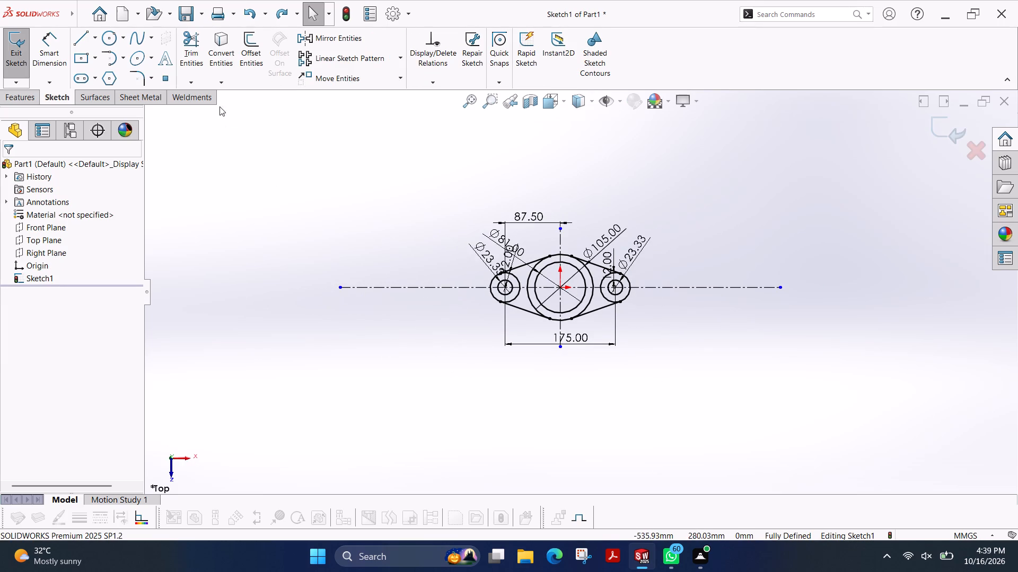
{"action": "left_click", "coordinate": [28, 95]}
{"action": "left_click", "coordinate": [16, 49]}
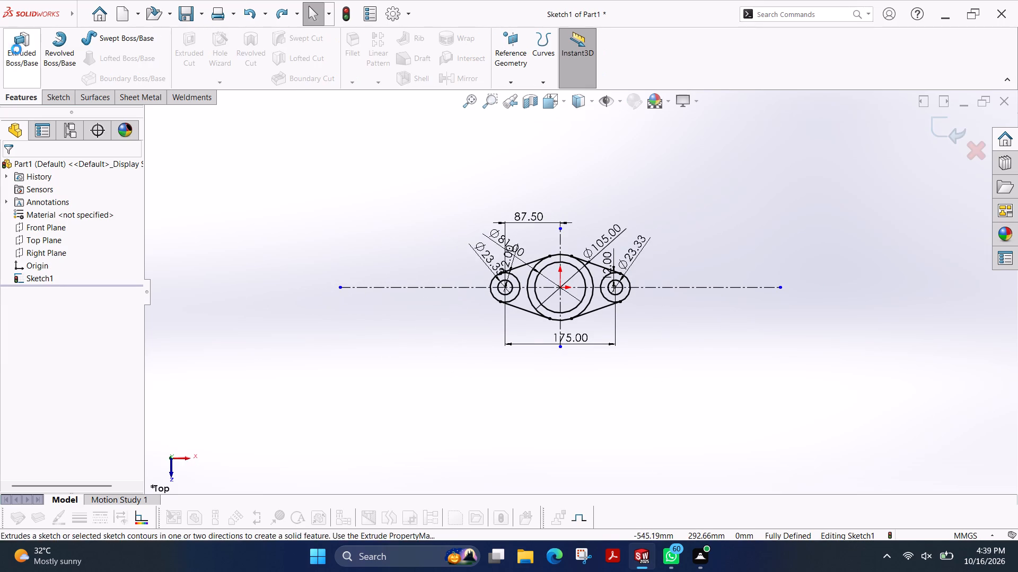
{"action": "scroll", "coordinate": [600, 303], "scroll_direction": "down", "scroll_amount": 4}
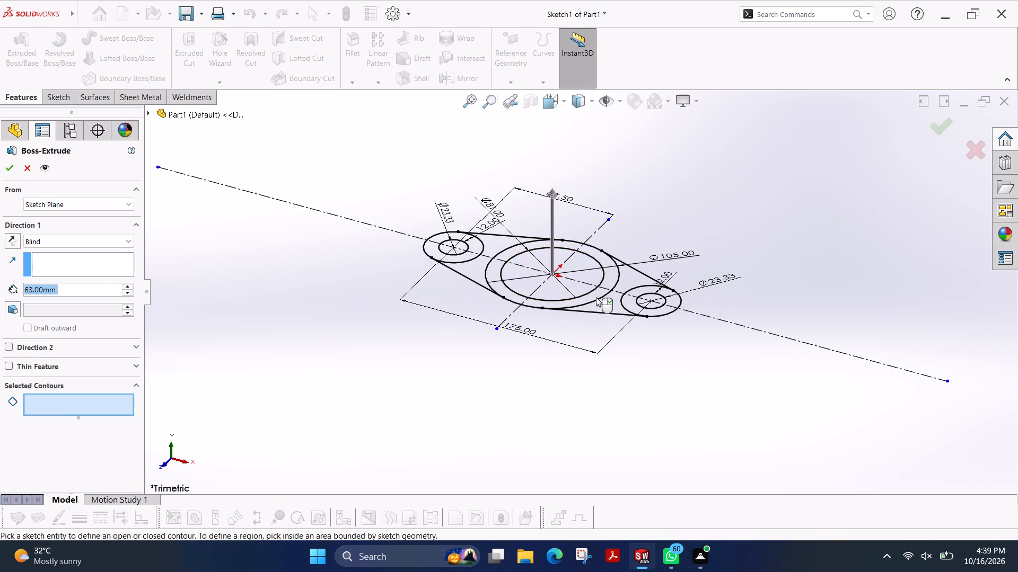
{"action": "left_click", "coordinate": [595, 296]}
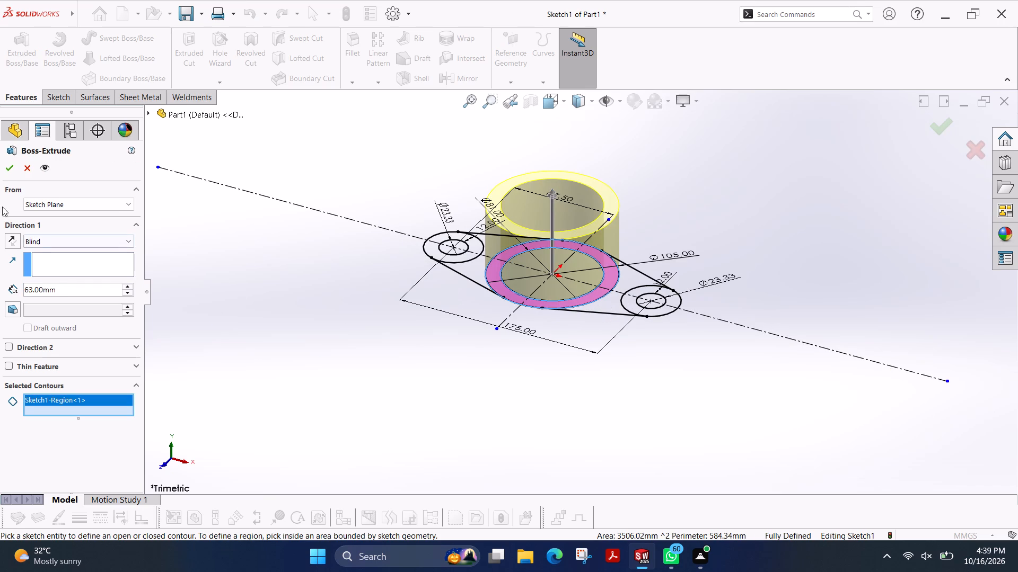
{"action": "left_click", "coordinate": [8, 166]}
Extrude the two web regions between the central ring and the side lugs from Sketch1 to a blind depth of 12 mm, merged.
{"action": "left_click", "coordinate": [30, 67]}
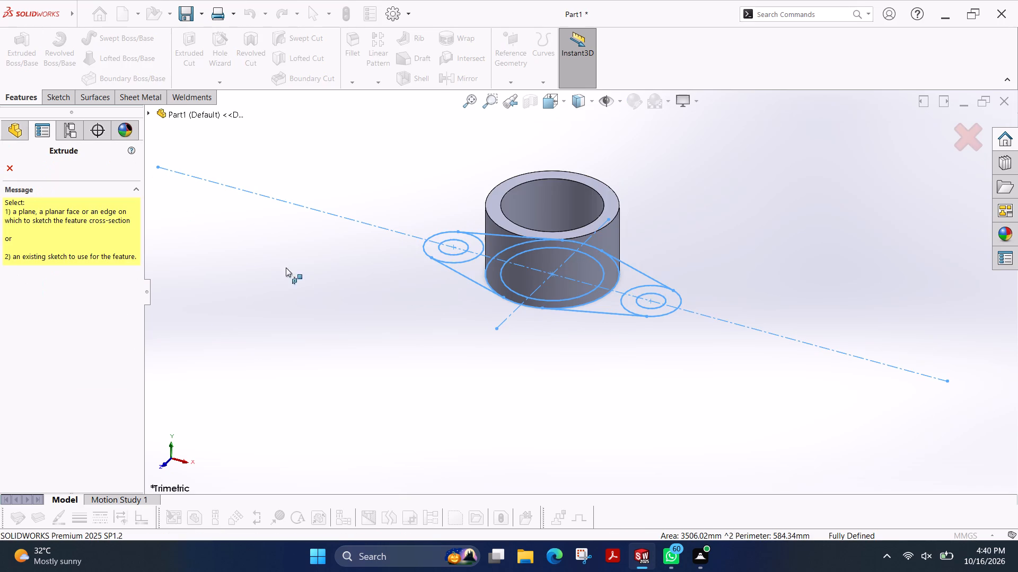
{"action": "left_click", "coordinate": [148, 115]}
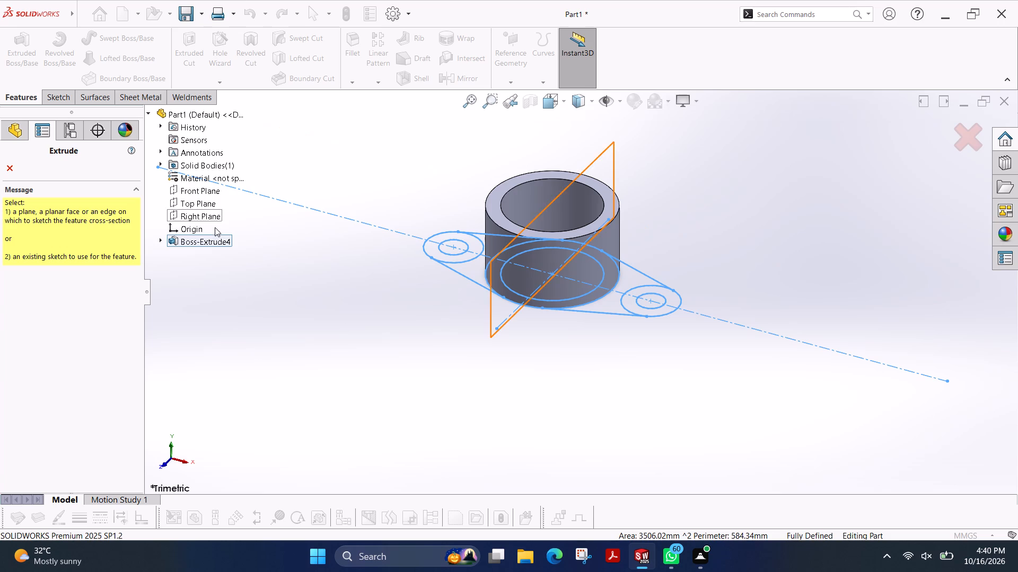
{"action": "left_click", "coordinate": [159, 239]}
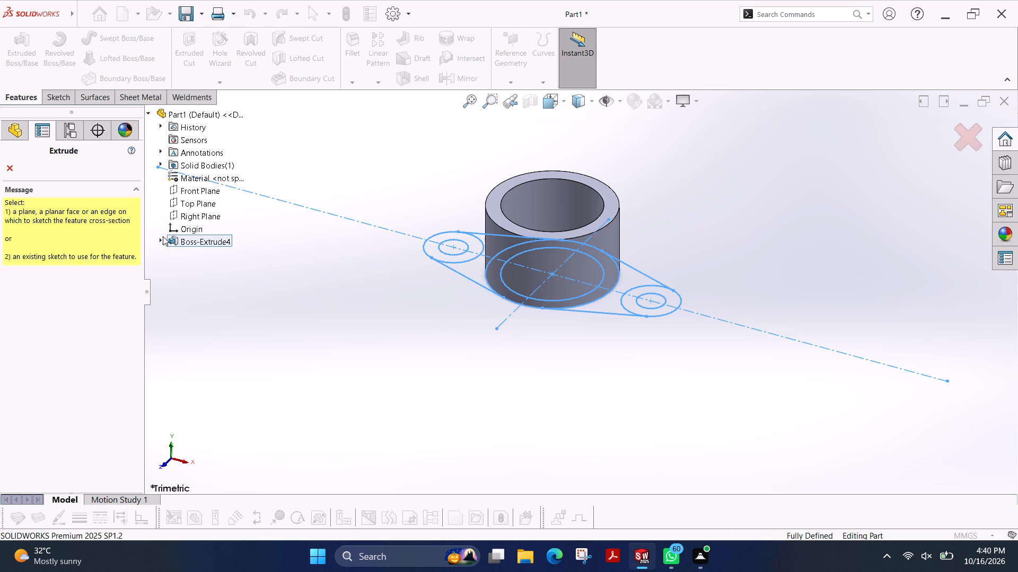
{"action": "left_click", "coordinate": [161, 239]}
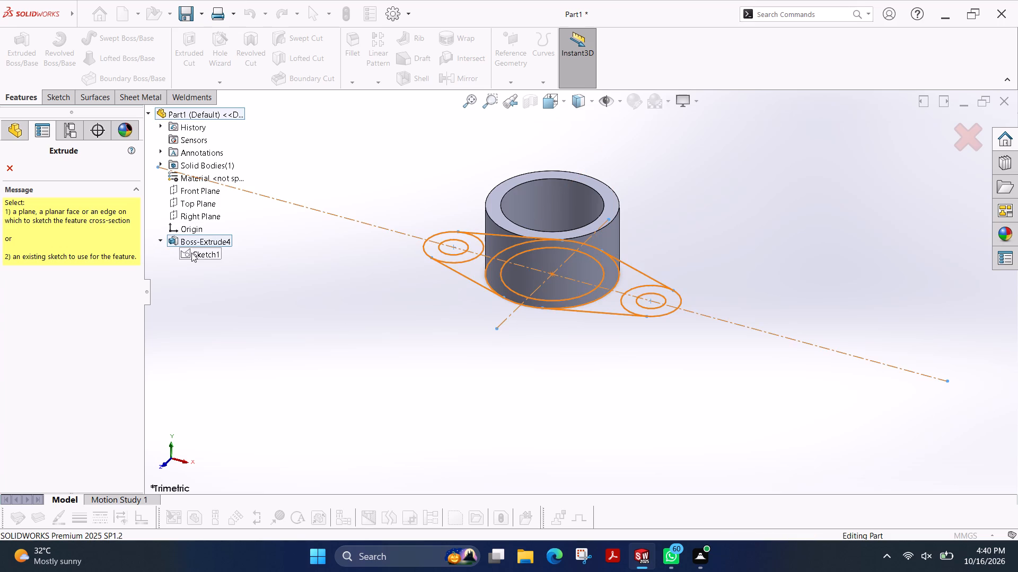
{"action": "left_click", "coordinate": [192, 253]}
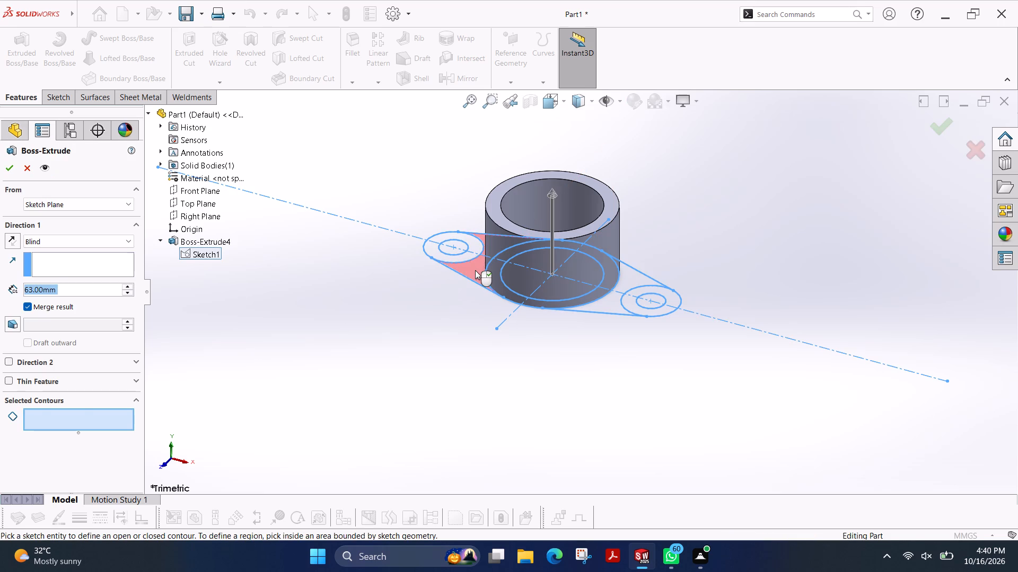
{"action": "left_click", "coordinate": [475, 270]}
{"action": "left_click", "coordinate": [602, 307]}
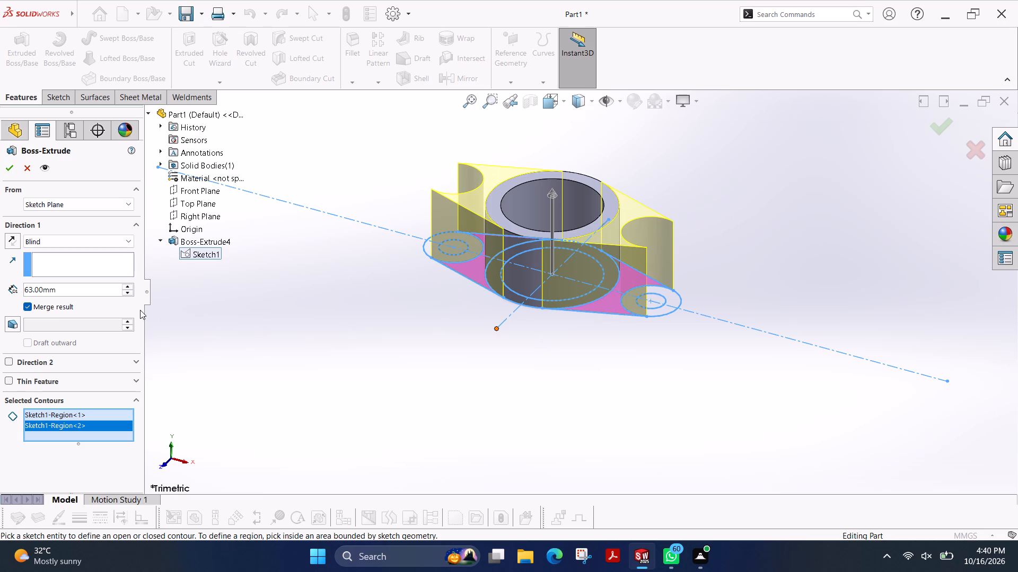
{"action": "left_click", "coordinate": [132, 291]}
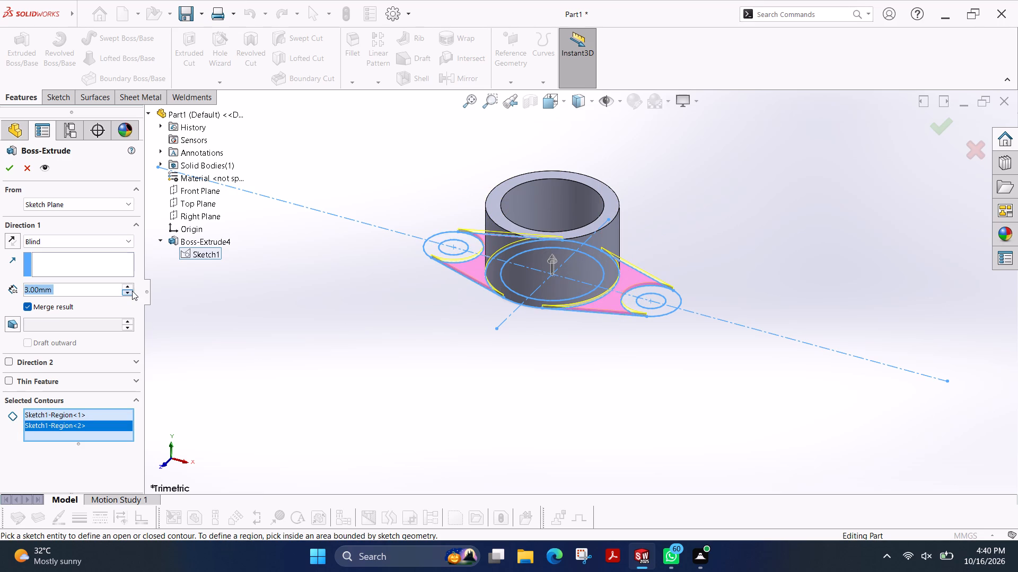
{"action": "double_click", "coordinate": [74, 292]}
{"action": "type", "text": "12"}
{"action": "key", "text": "Return"}
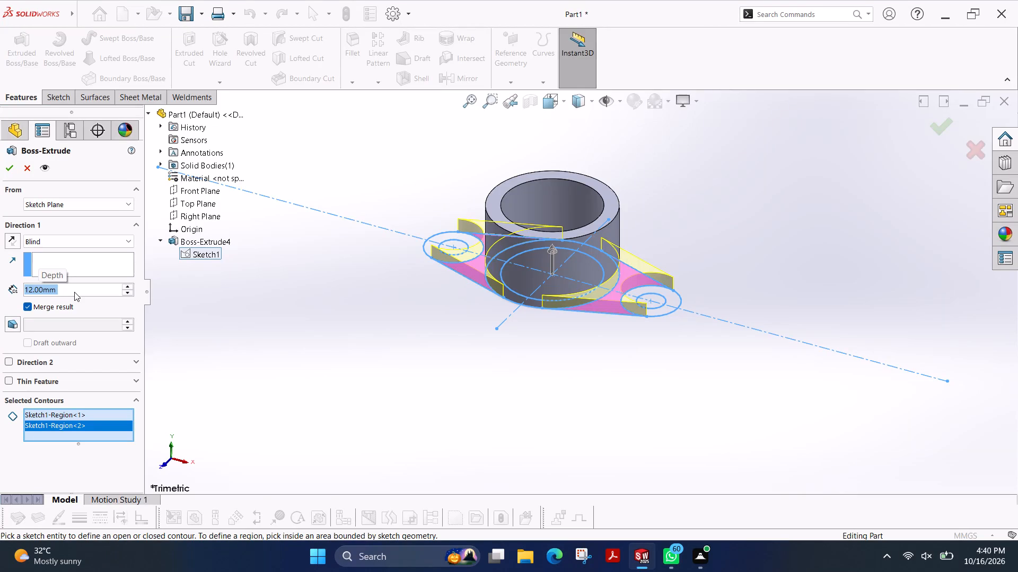
{"action": "left_click", "coordinate": [10, 161]}
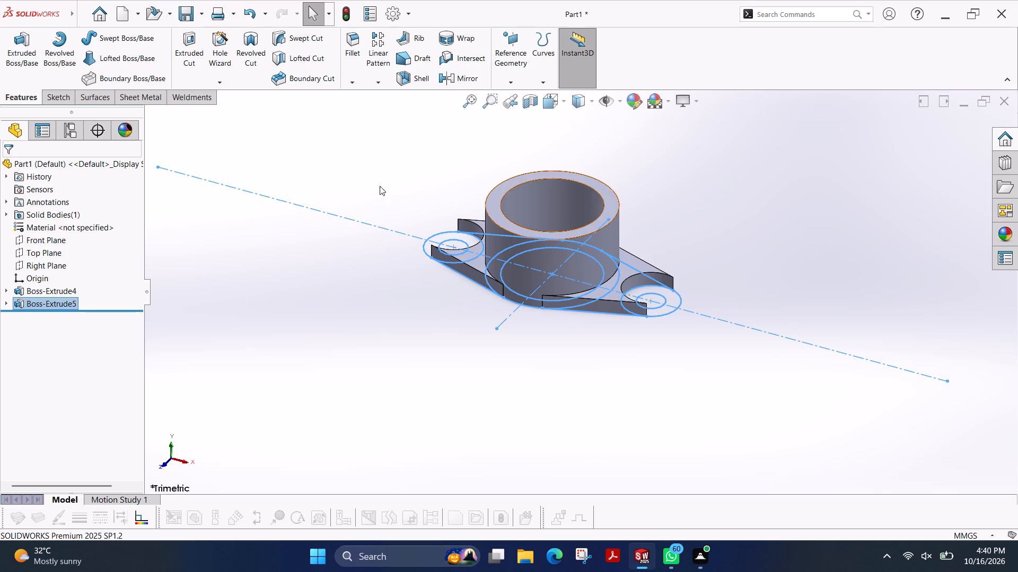
Extrude the ring regions around both side lug holes from Sketch1 to a blind depth of 25 mm, merged.
{"action": "left_click", "coordinate": [18, 51]}
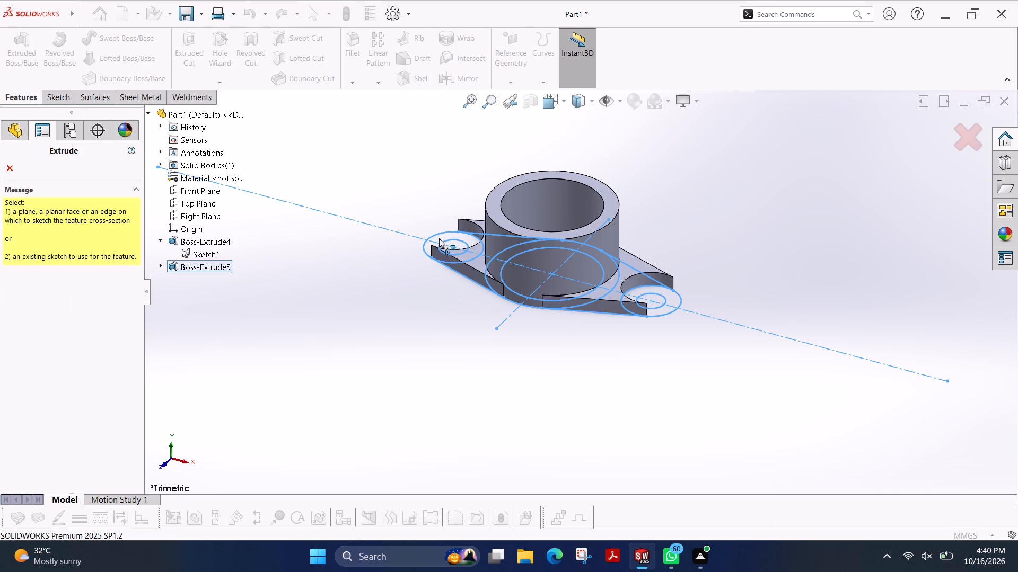
{"action": "left_click", "coordinate": [159, 266]}
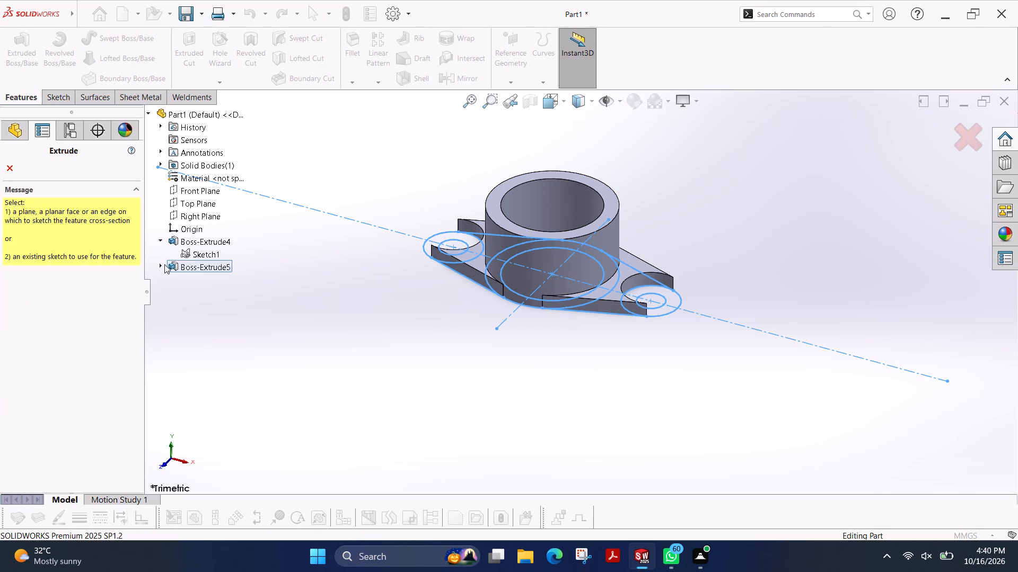
{"action": "left_click", "coordinate": [161, 265]}
{"action": "left_click", "coordinate": [204, 276]}
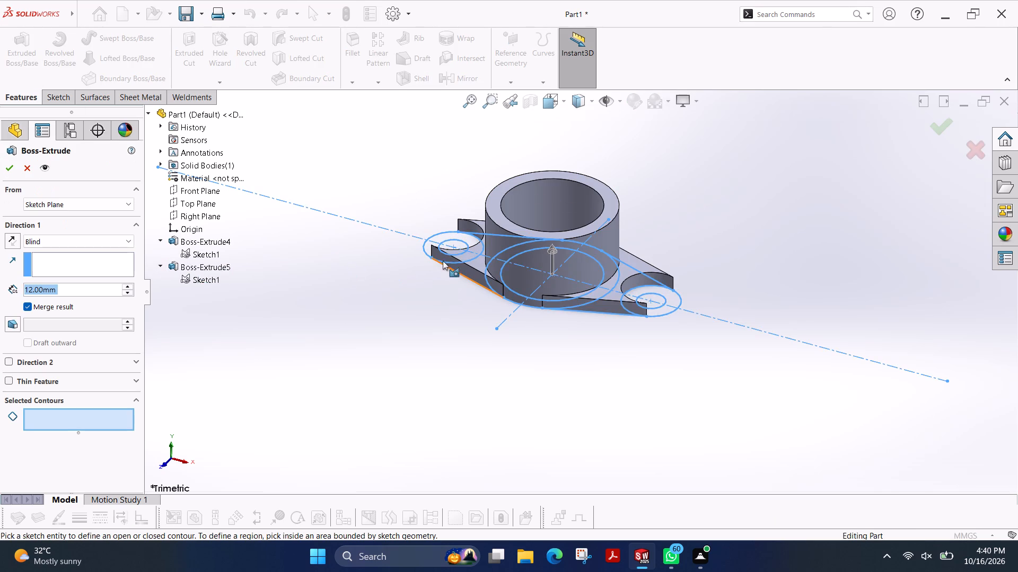
{"action": "scroll", "coordinate": [457, 254], "scroll_direction": "down", "scroll_amount": 3}
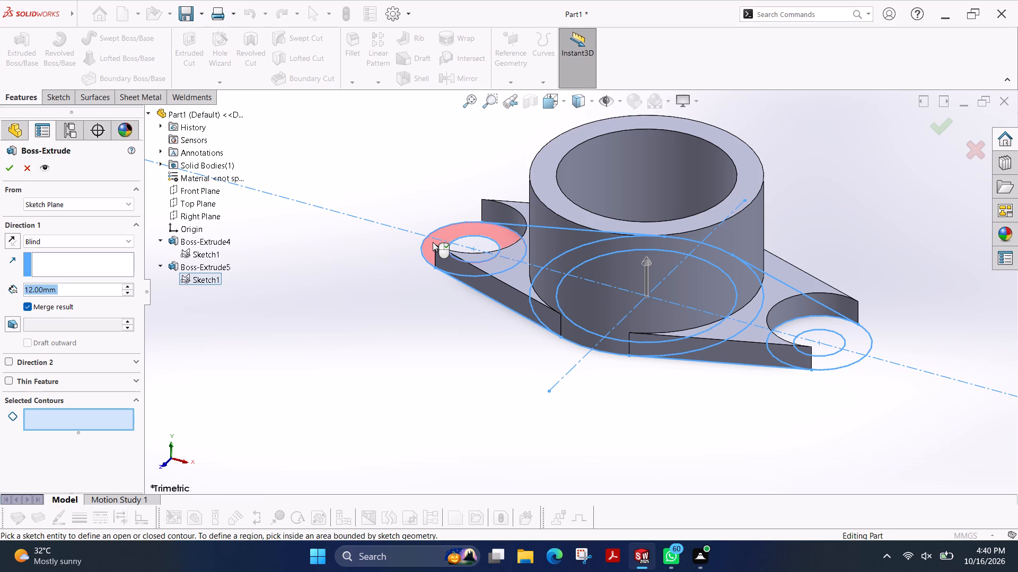
{"action": "left_click", "coordinate": [433, 242]}
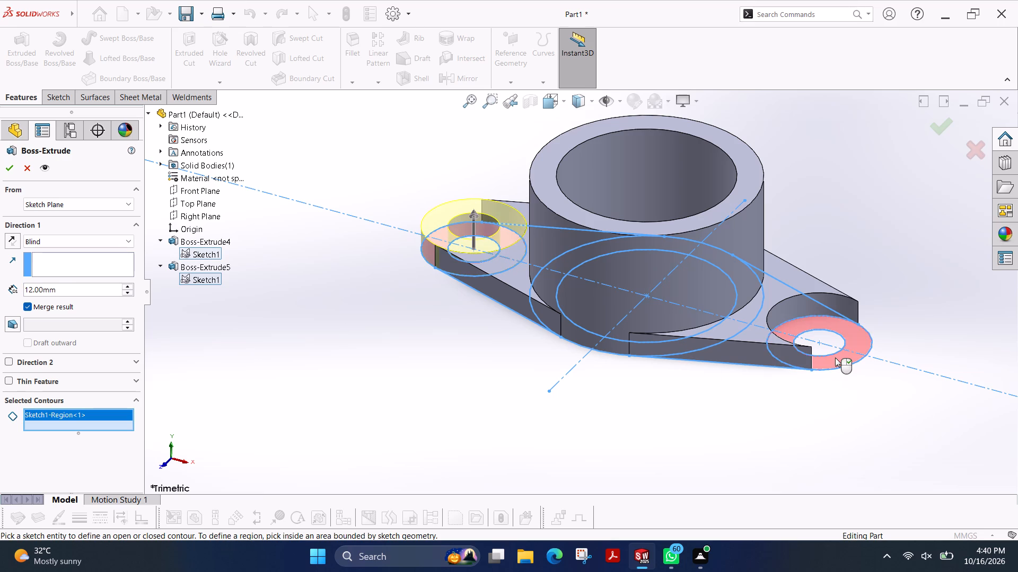
{"action": "left_click", "coordinate": [841, 355]}
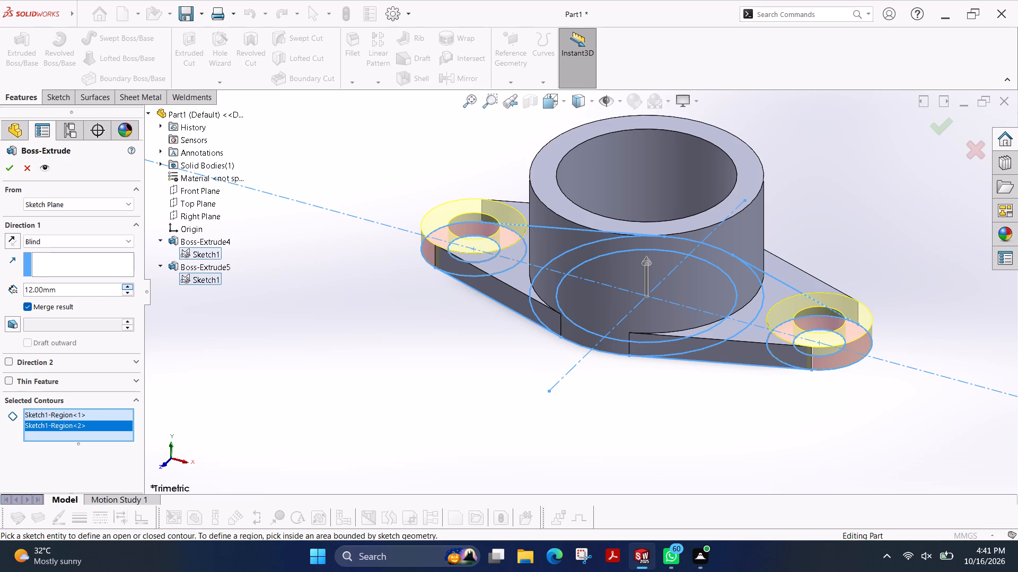
{"action": "double_click", "coordinate": [80, 291]}
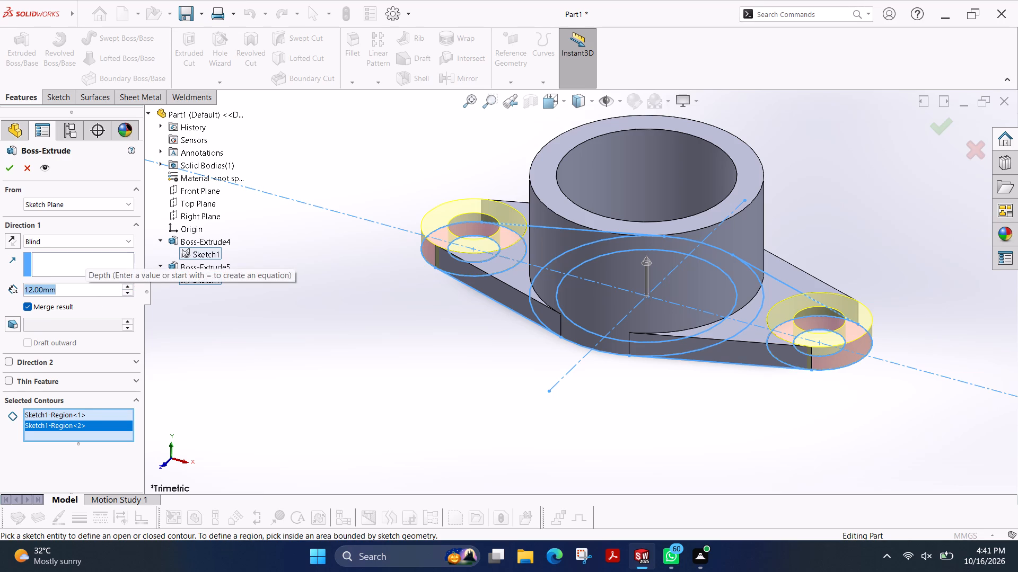
{"action": "type", "text": "25"}
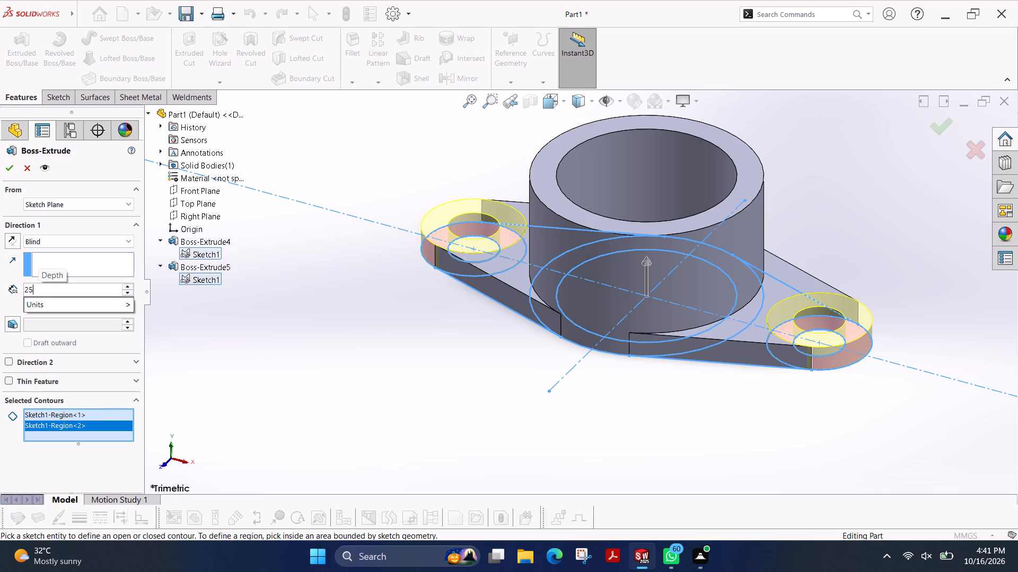
{"action": "key", "text": "Return"}
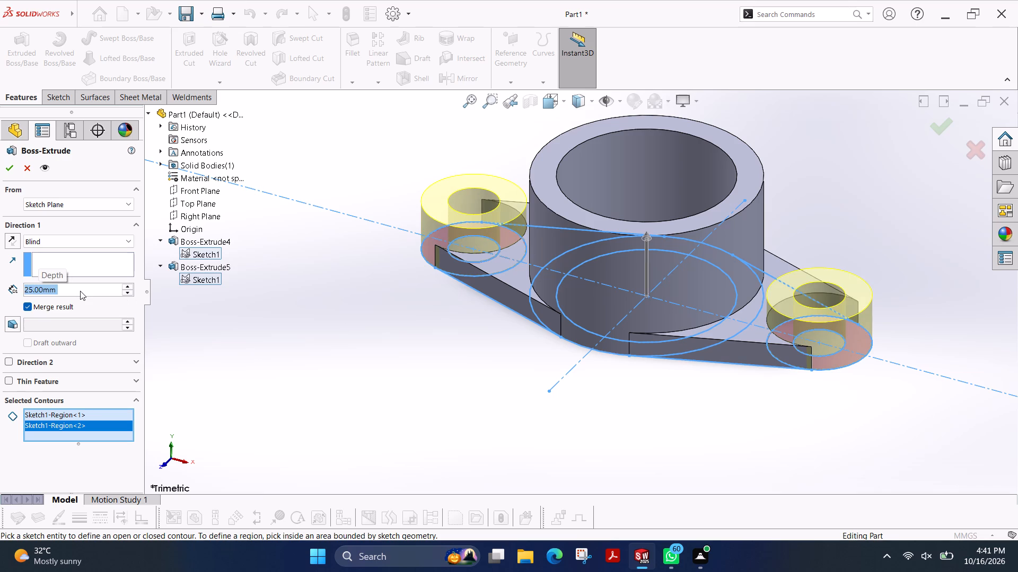
{"action": "left_click", "coordinate": [8, 164]}
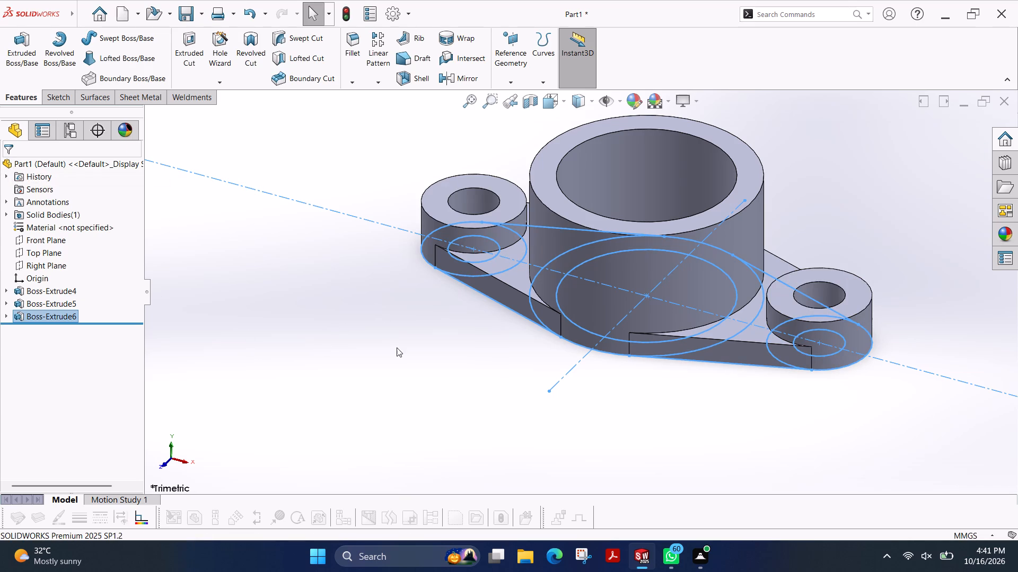
{"action": "key", "text": "Escape"}
Start a new sketch on the top face of the left 12 mm web.
{"action": "left_click", "coordinate": [512, 265]}
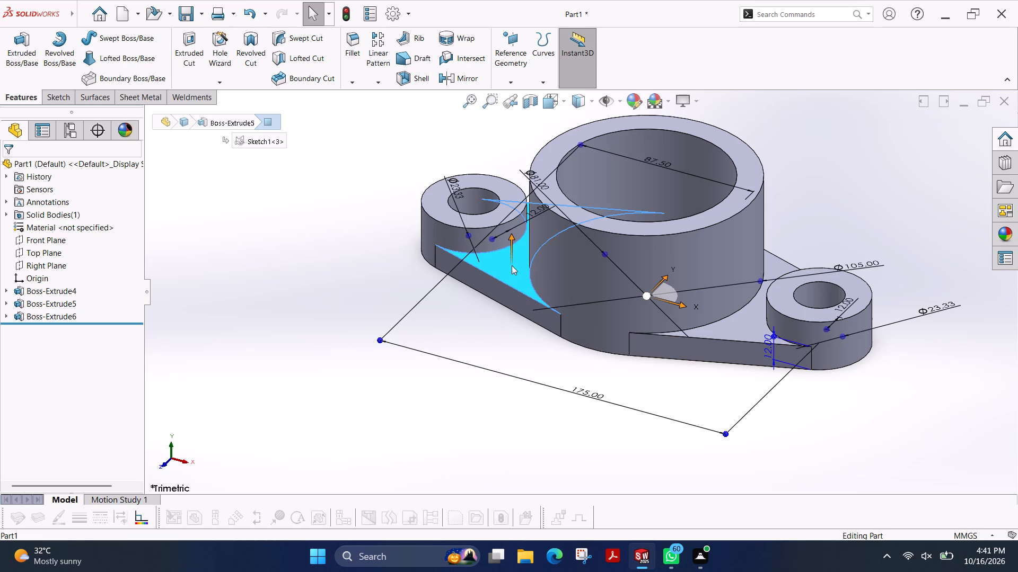
{"action": "left_click", "coordinate": [59, 96]}
{"action": "left_click", "coordinate": [19, 63]}
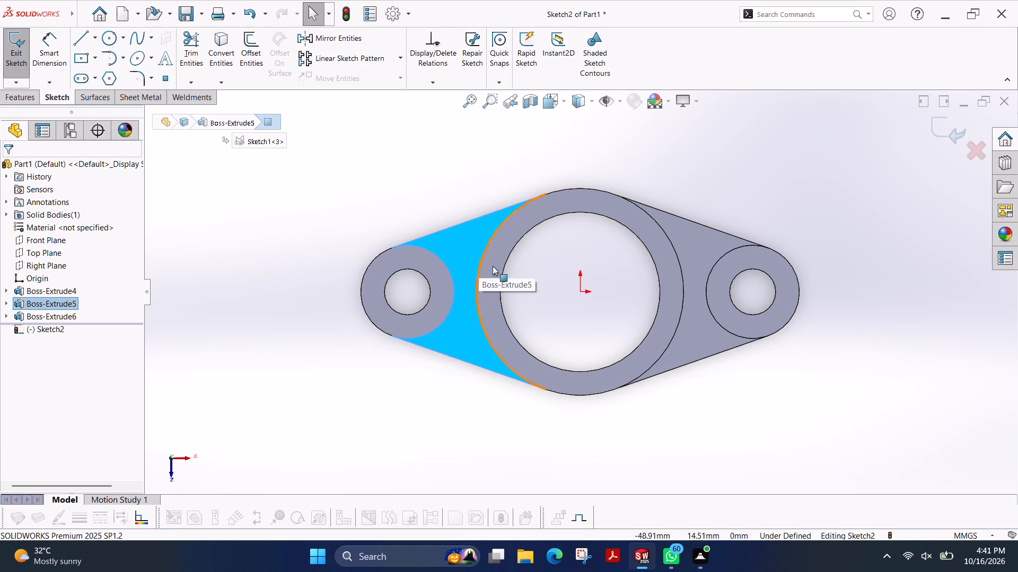
Check the central ring's wall width with a Smart Dimension between its outer and inner edges, without placing it.
{"action": "left_click", "coordinate": [57, 59]}
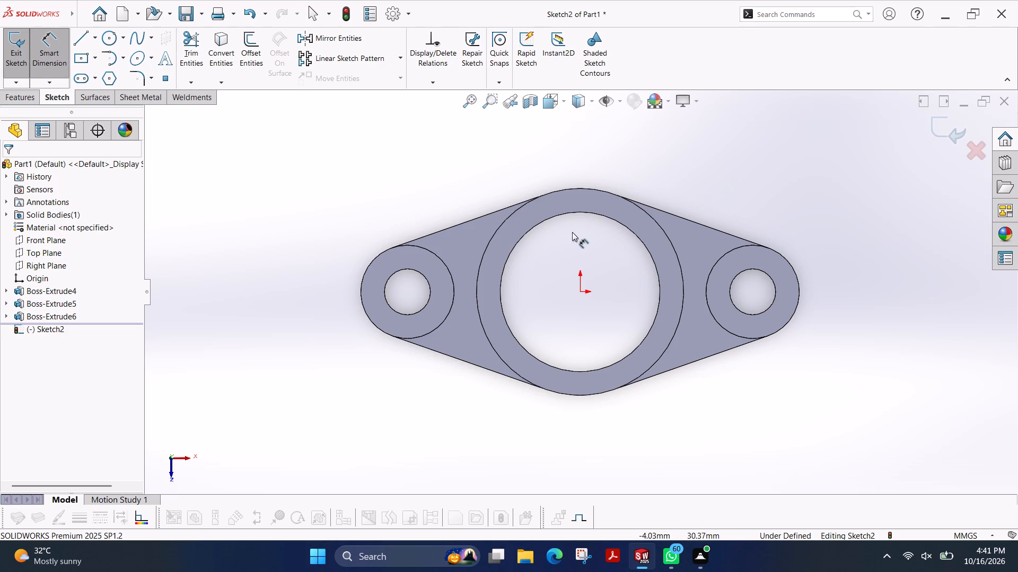
{"action": "left_click", "coordinate": [518, 208]}
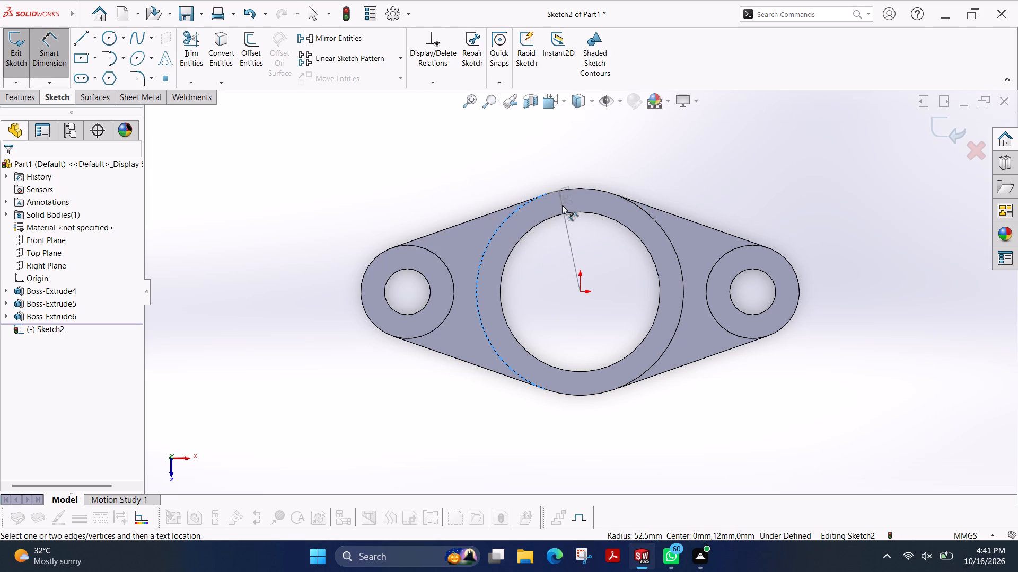
{"action": "left_click", "coordinate": [617, 220]}
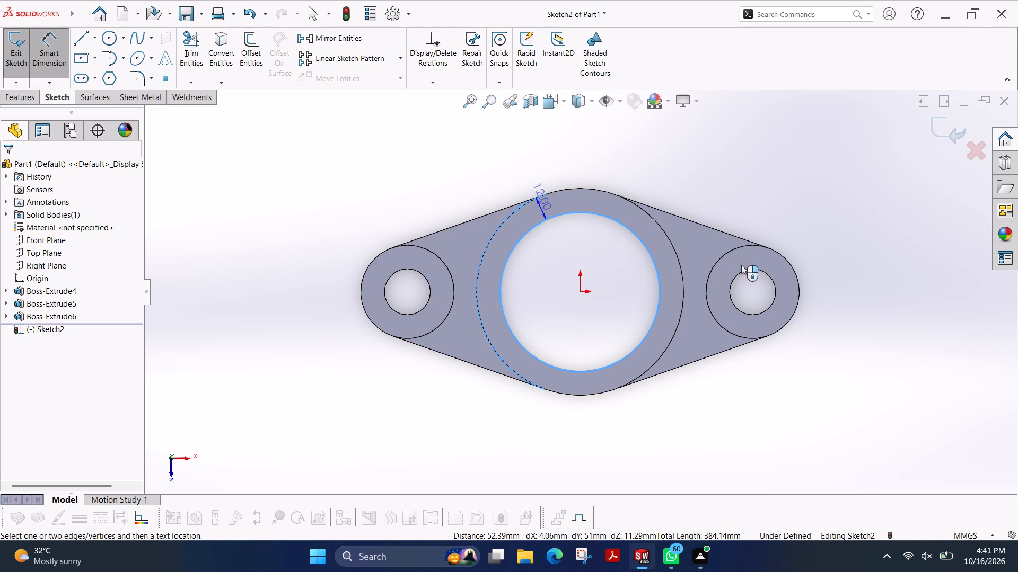
{"action": "key", "text": "Escape"}
{"action": "key", "text": "Escape"}
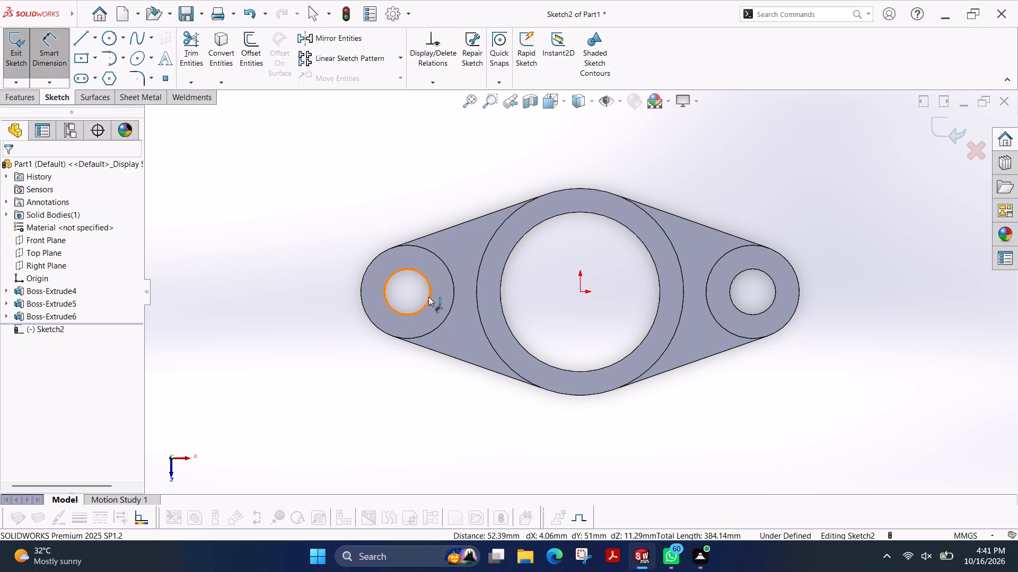
Check the right lug's outer diameter and the distance between the two side lugs with Smart Dimension, without placing either.
{"action": "left_click", "coordinate": [407, 290]}
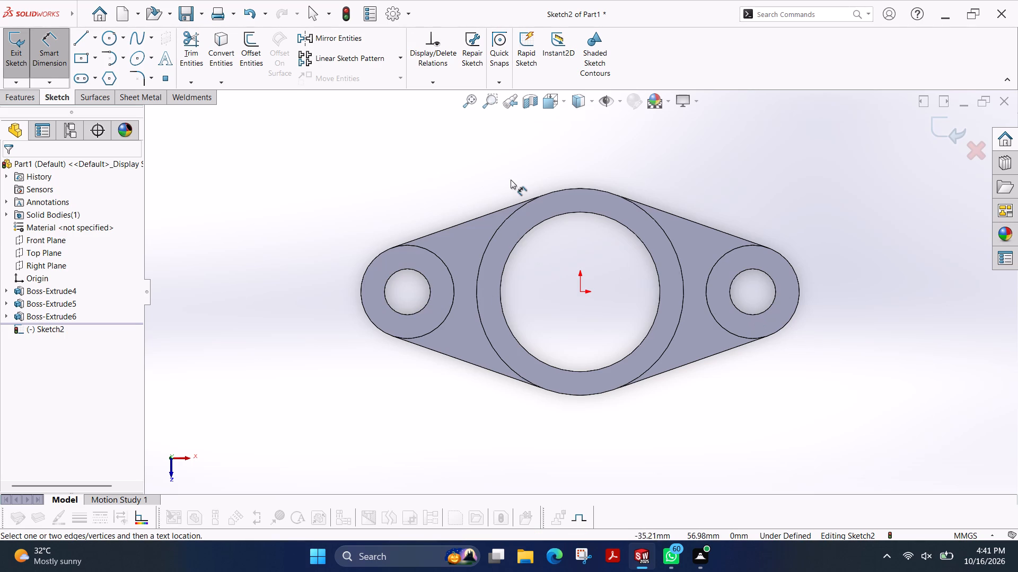
{"action": "left_click", "coordinate": [740, 335]}
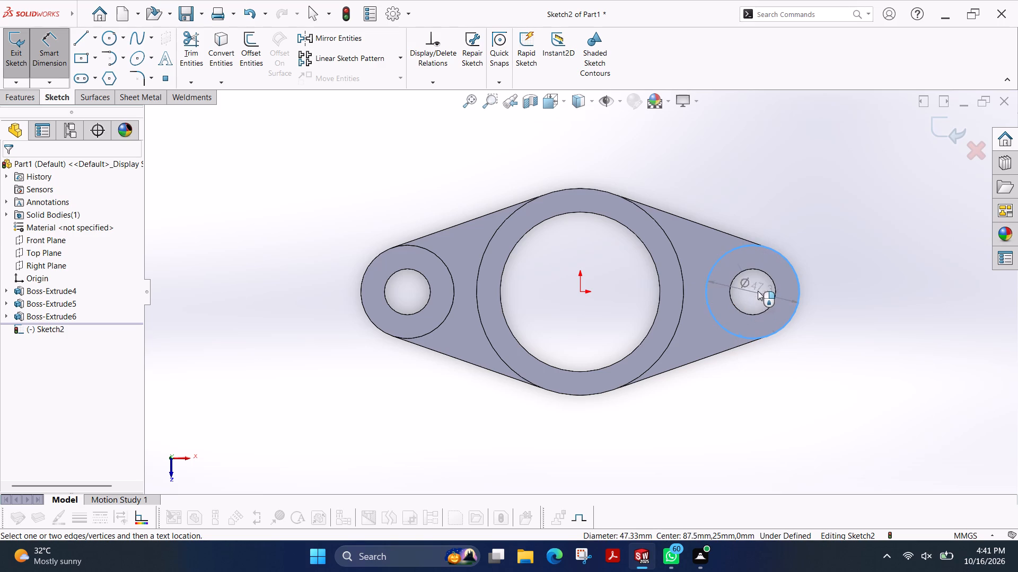
{"action": "key", "text": "Escape"}
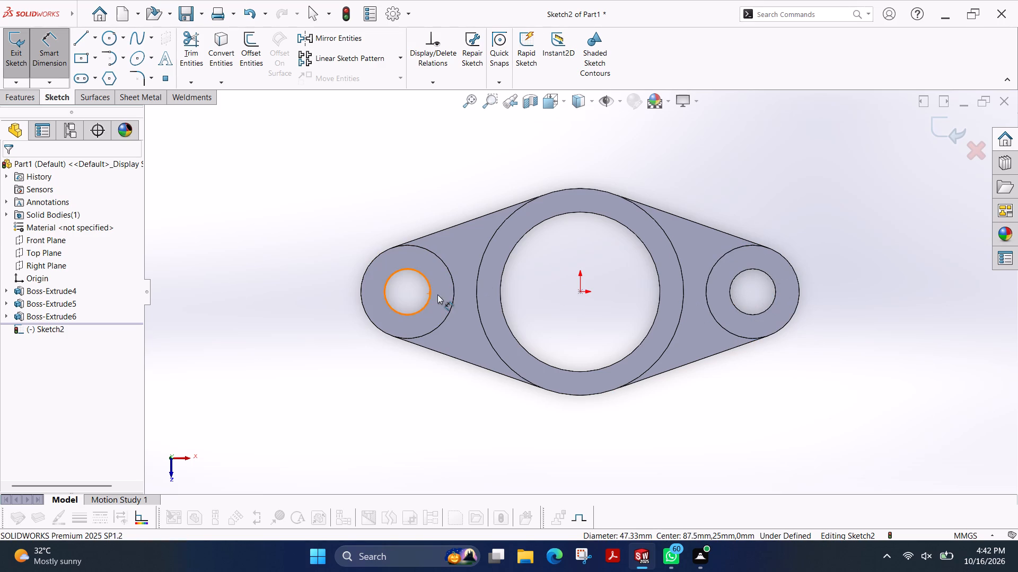
{"action": "left_click", "coordinate": [361, 293]}
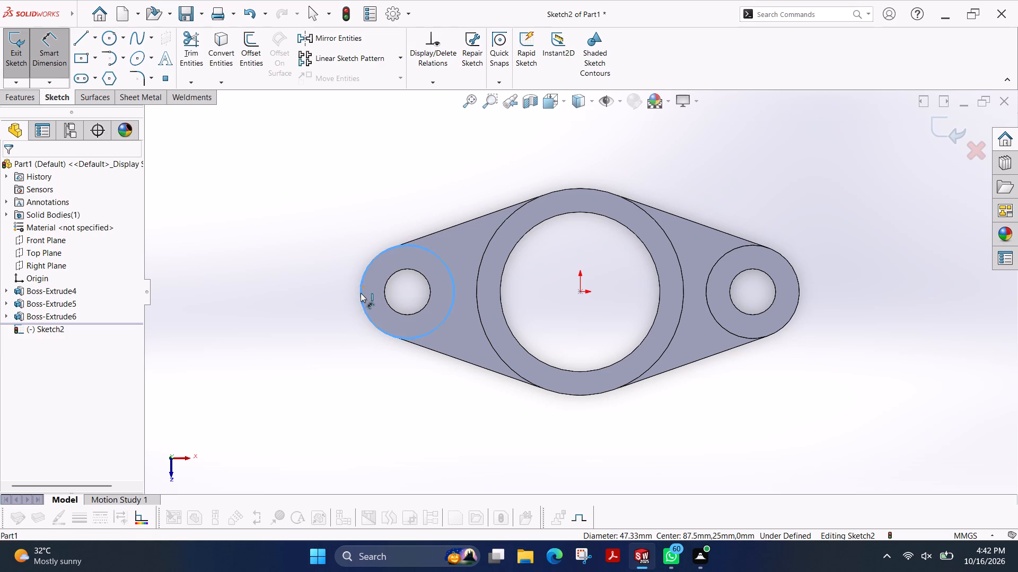
{"action": "left_click", "coordinate": [800, 289]}
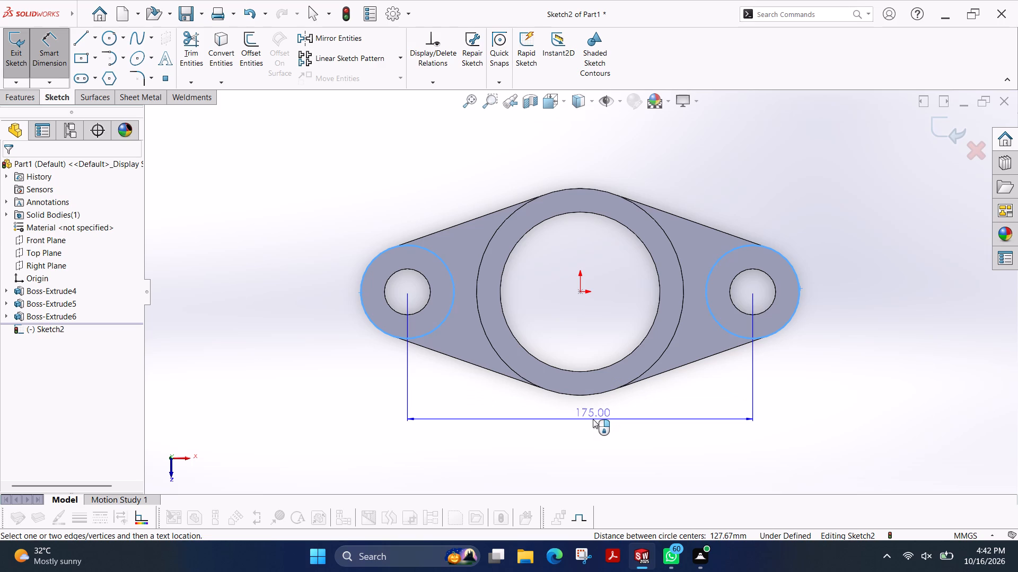
{"action": "key", "text": "Escape"}
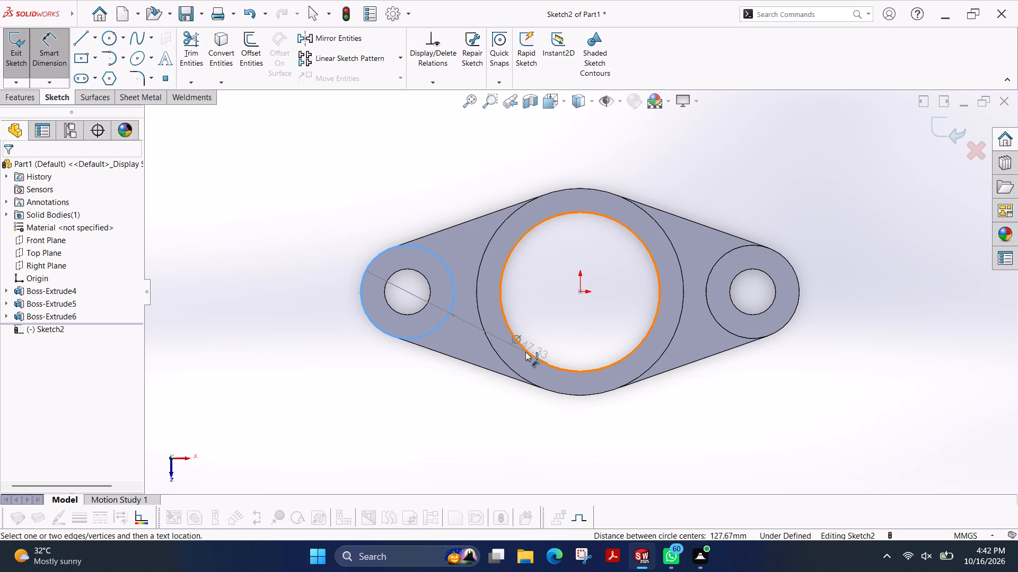
{"action": "key", "text": "Escape"}
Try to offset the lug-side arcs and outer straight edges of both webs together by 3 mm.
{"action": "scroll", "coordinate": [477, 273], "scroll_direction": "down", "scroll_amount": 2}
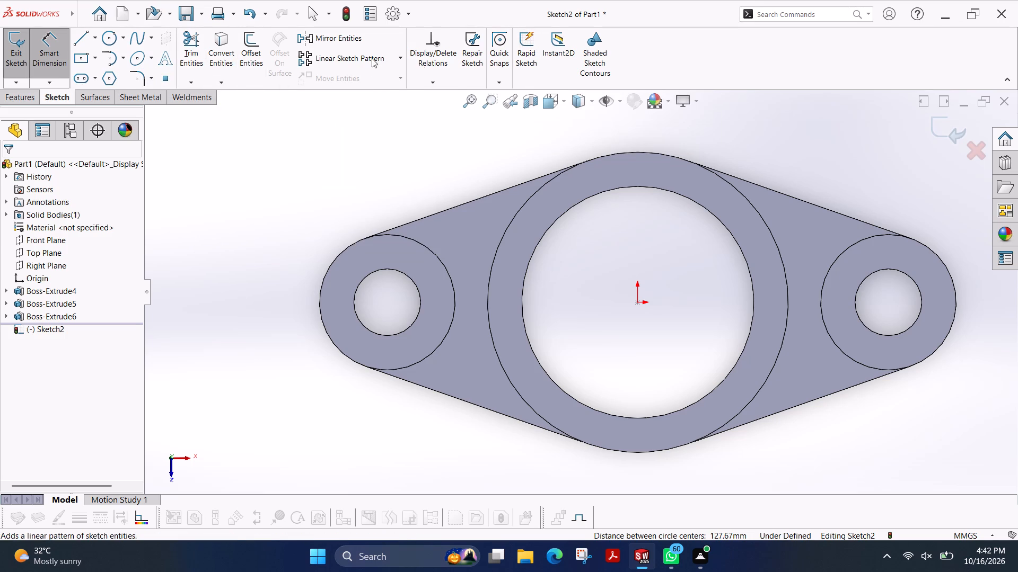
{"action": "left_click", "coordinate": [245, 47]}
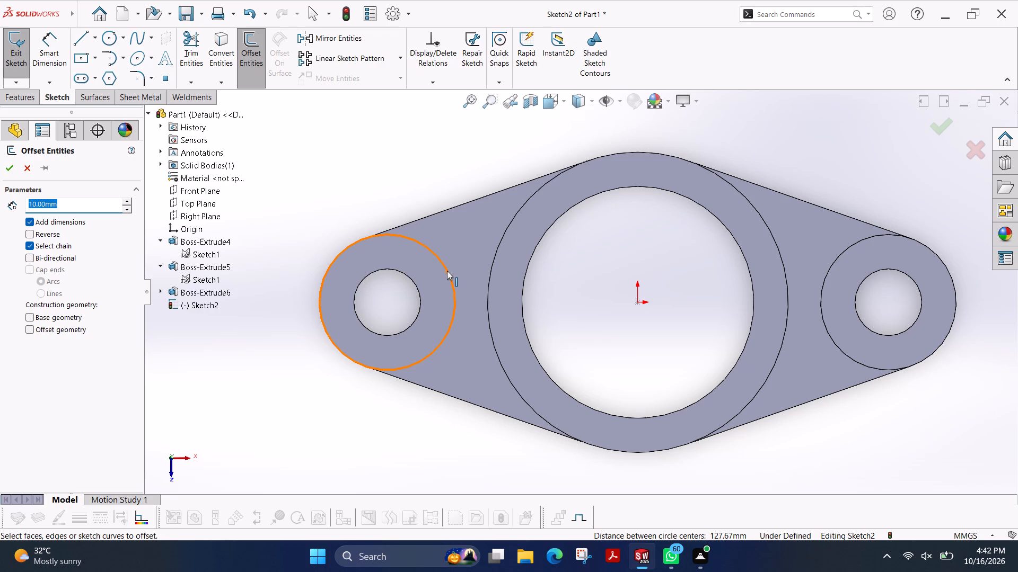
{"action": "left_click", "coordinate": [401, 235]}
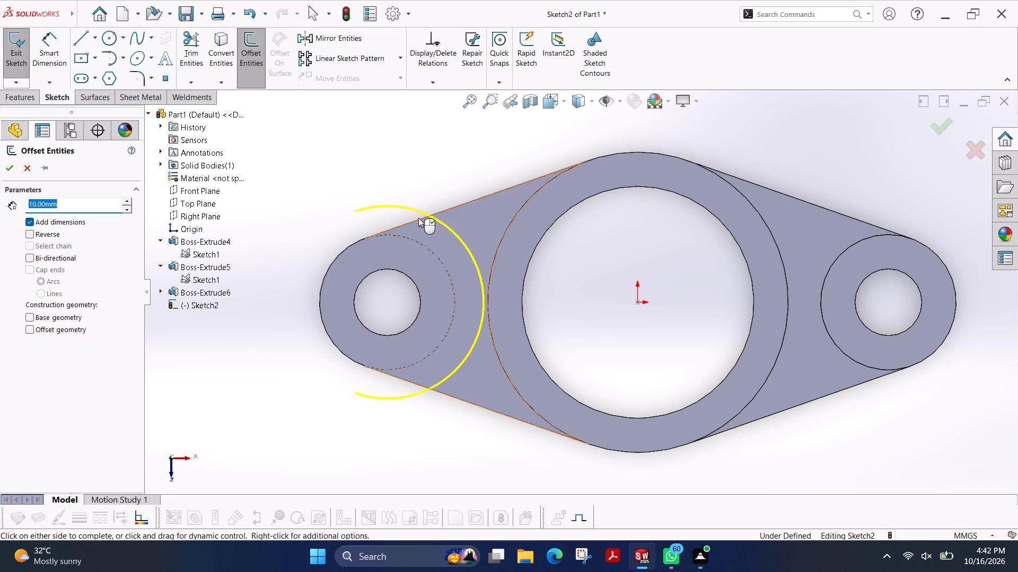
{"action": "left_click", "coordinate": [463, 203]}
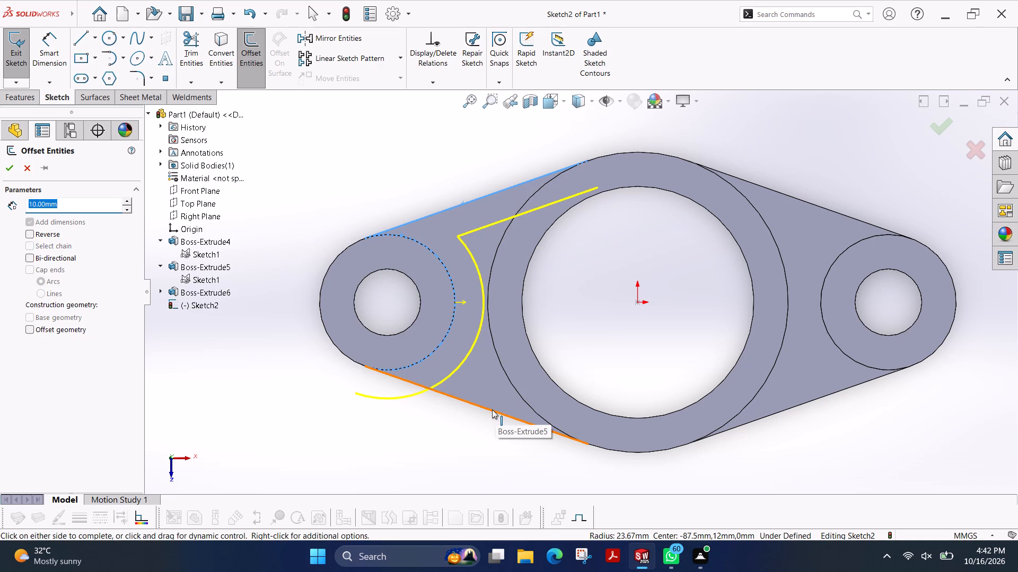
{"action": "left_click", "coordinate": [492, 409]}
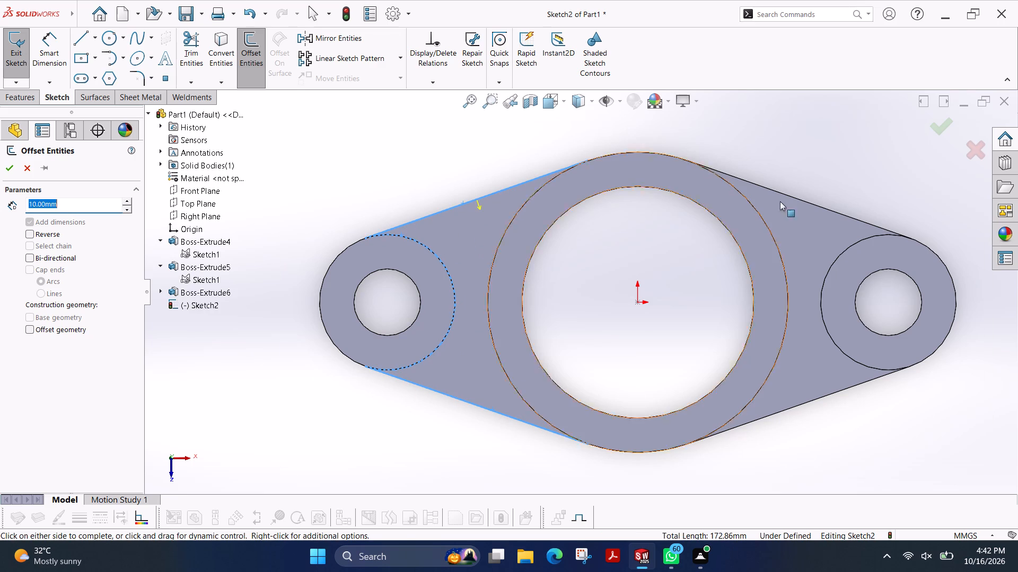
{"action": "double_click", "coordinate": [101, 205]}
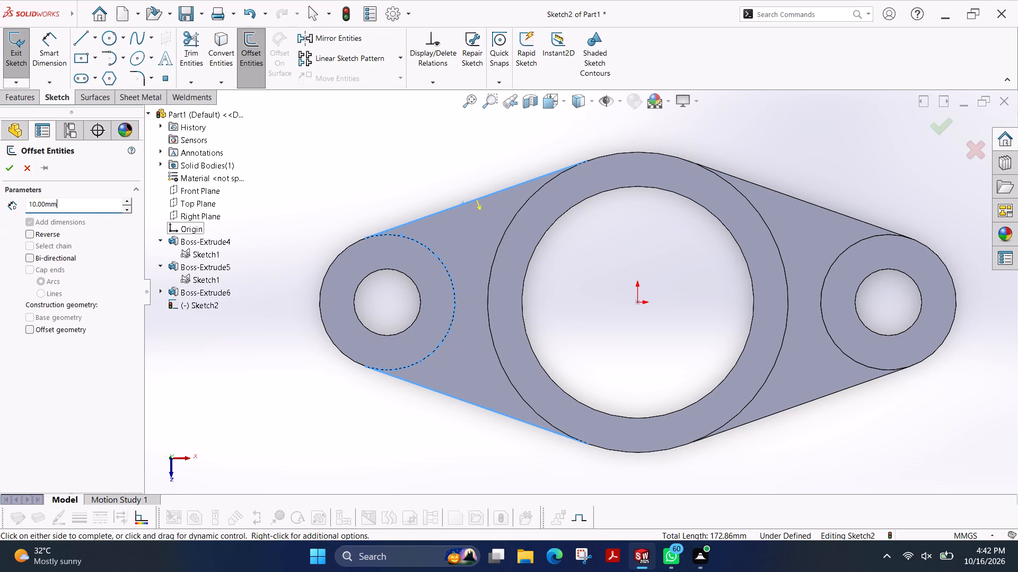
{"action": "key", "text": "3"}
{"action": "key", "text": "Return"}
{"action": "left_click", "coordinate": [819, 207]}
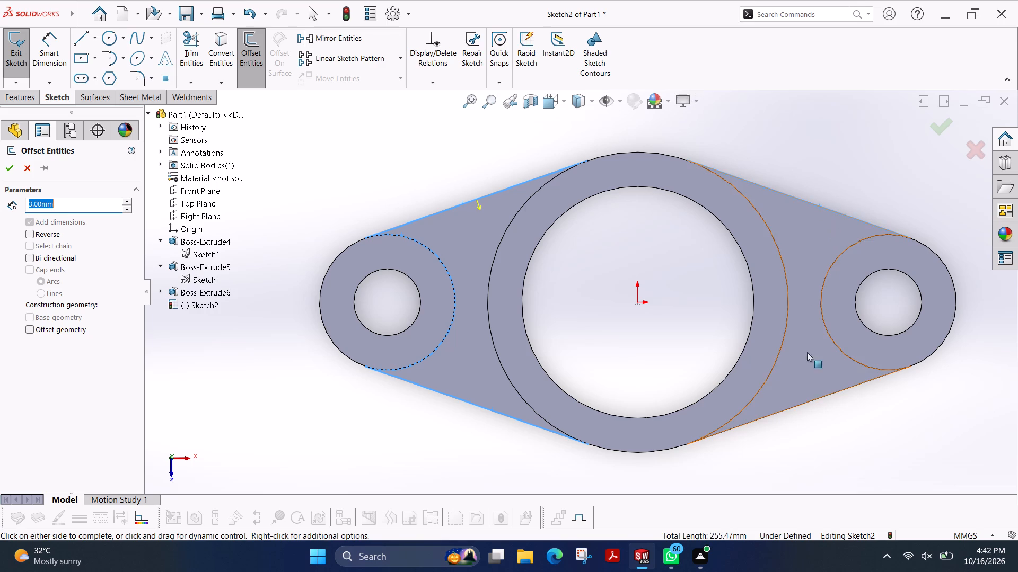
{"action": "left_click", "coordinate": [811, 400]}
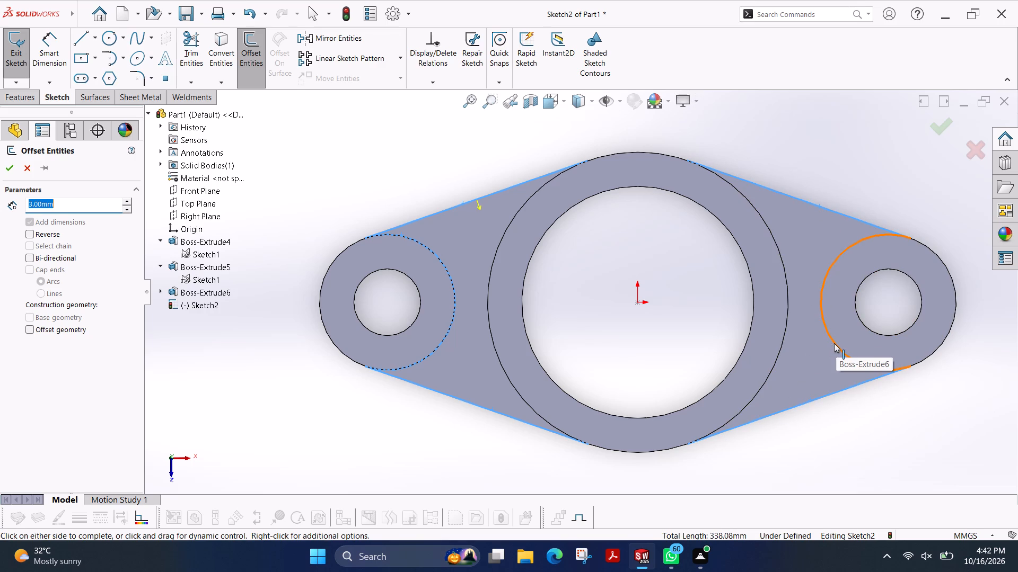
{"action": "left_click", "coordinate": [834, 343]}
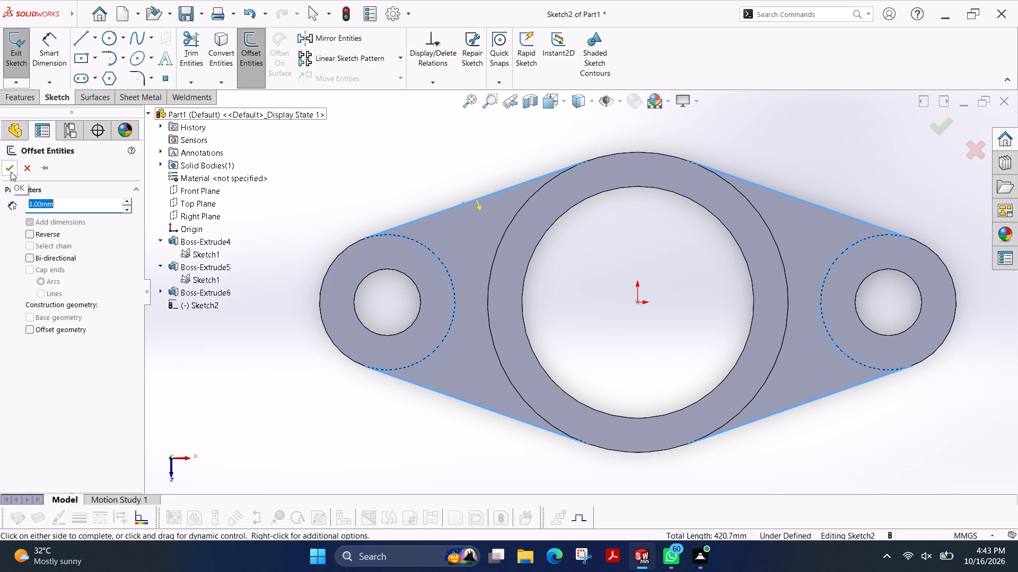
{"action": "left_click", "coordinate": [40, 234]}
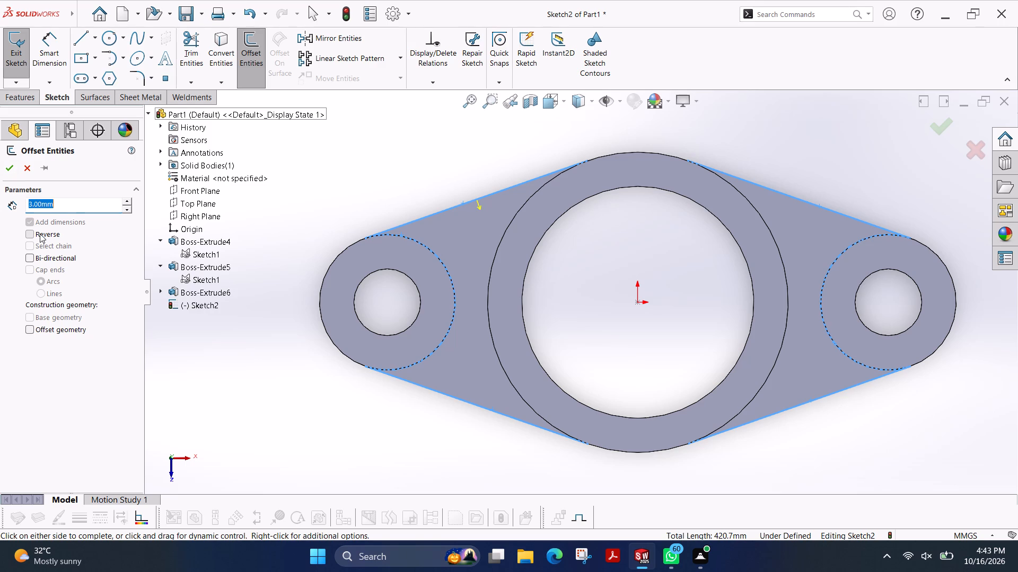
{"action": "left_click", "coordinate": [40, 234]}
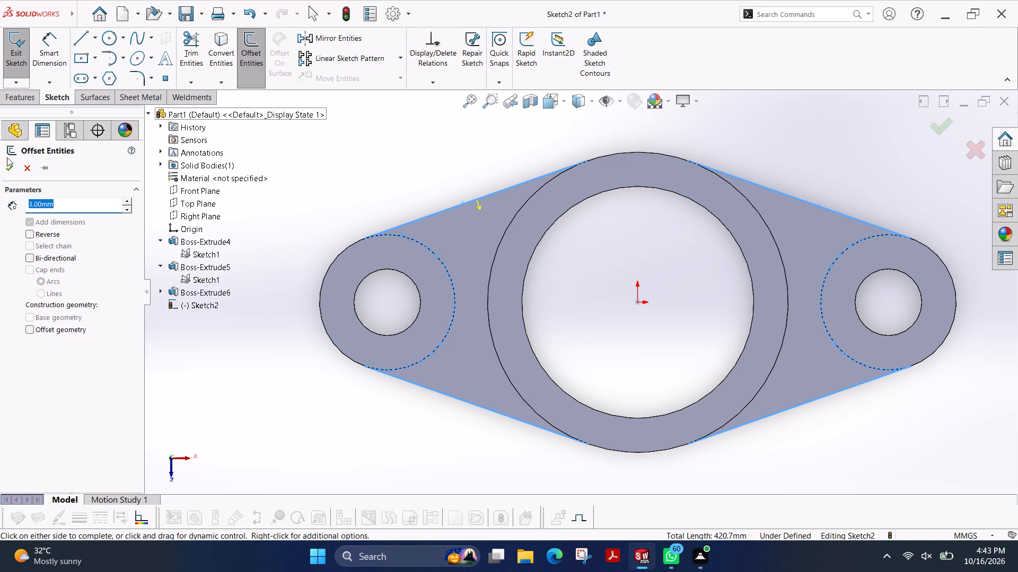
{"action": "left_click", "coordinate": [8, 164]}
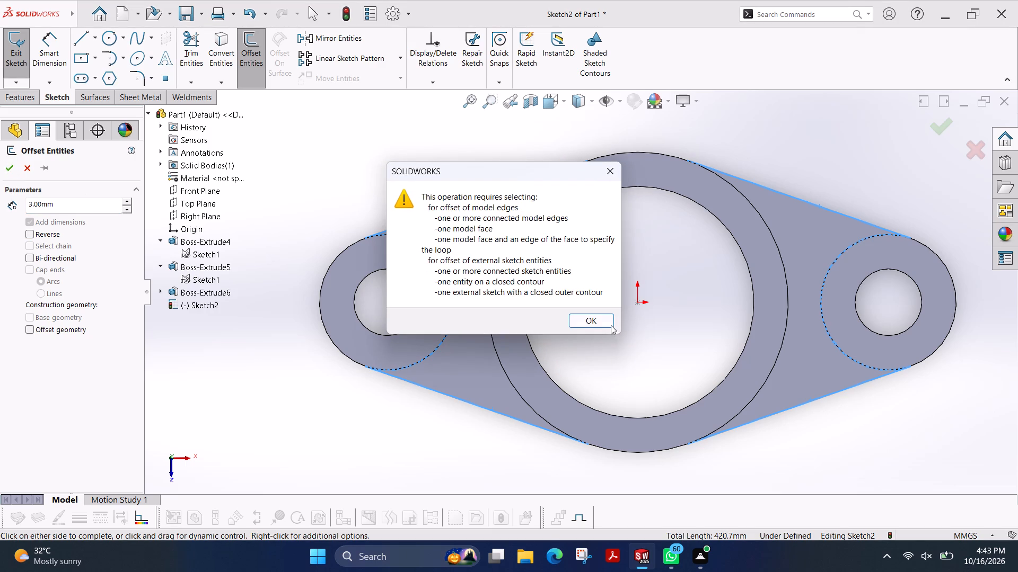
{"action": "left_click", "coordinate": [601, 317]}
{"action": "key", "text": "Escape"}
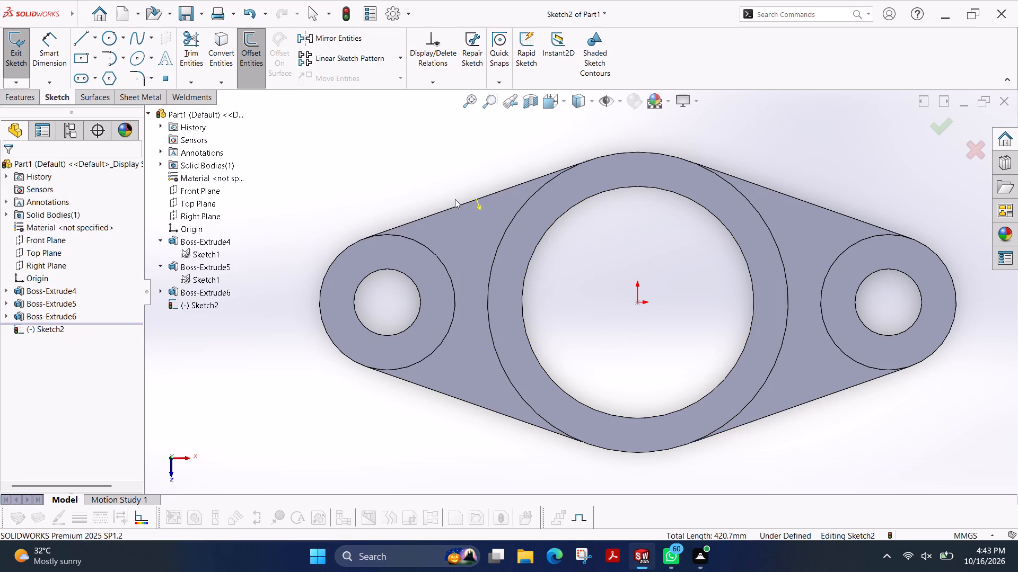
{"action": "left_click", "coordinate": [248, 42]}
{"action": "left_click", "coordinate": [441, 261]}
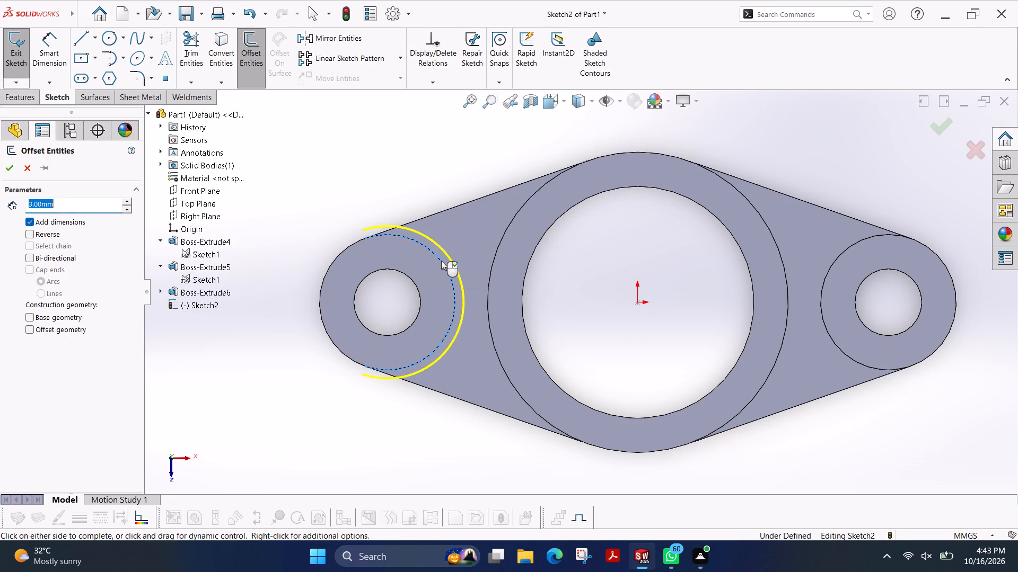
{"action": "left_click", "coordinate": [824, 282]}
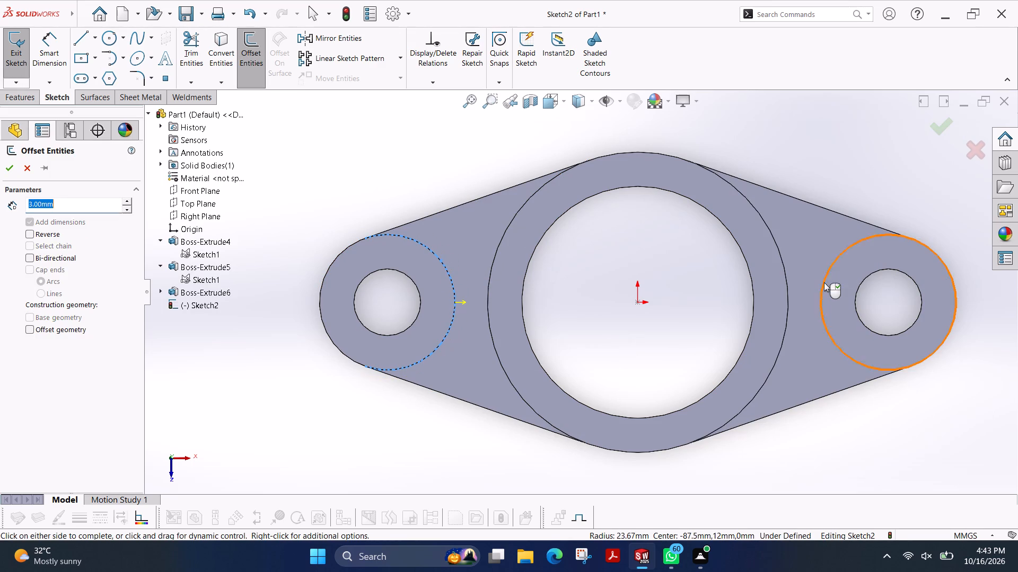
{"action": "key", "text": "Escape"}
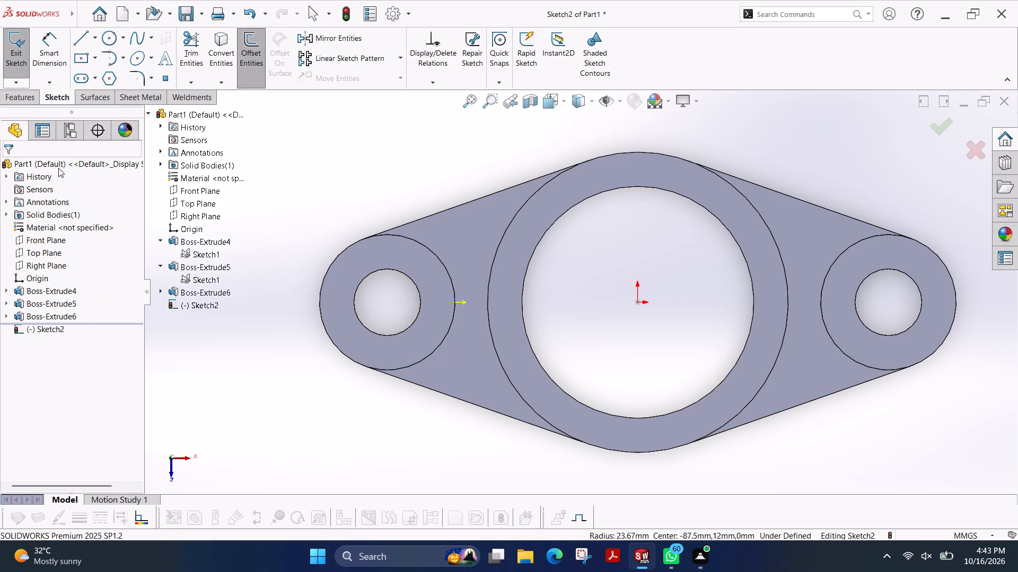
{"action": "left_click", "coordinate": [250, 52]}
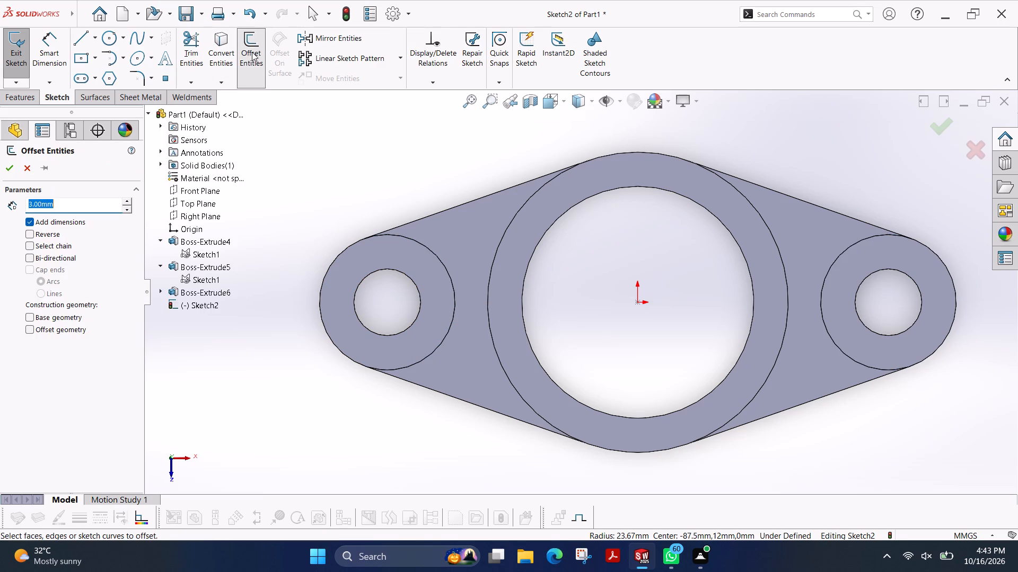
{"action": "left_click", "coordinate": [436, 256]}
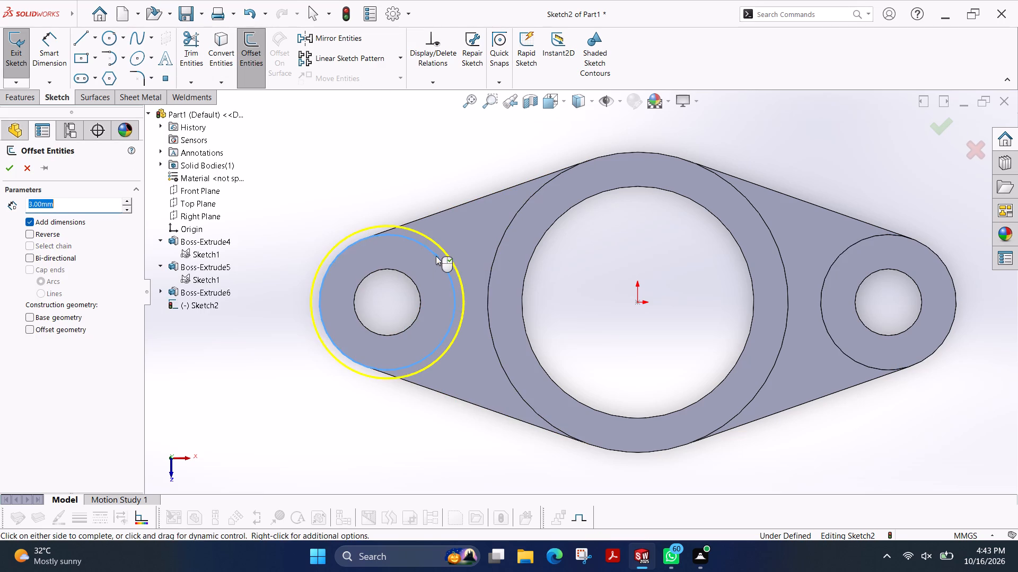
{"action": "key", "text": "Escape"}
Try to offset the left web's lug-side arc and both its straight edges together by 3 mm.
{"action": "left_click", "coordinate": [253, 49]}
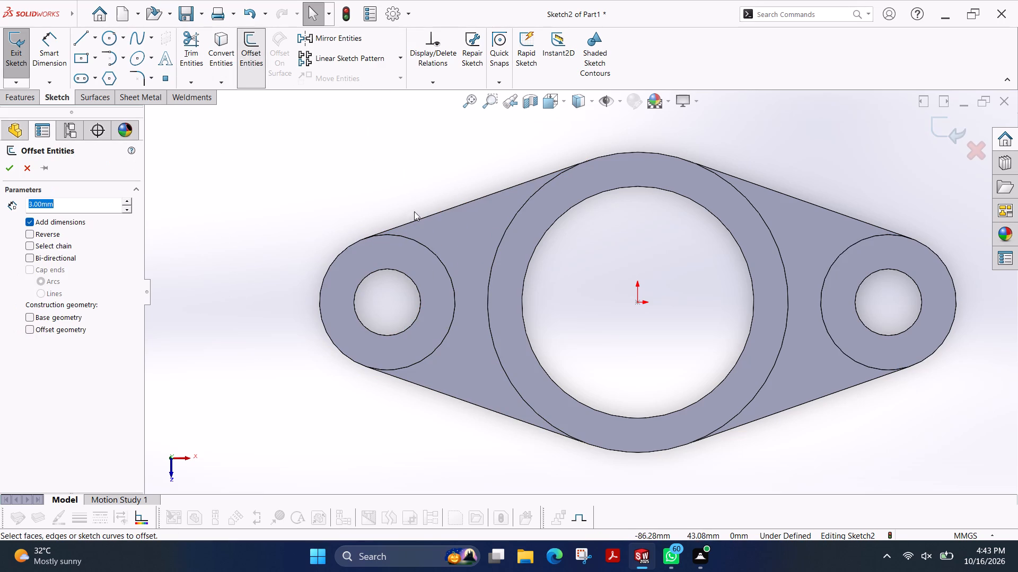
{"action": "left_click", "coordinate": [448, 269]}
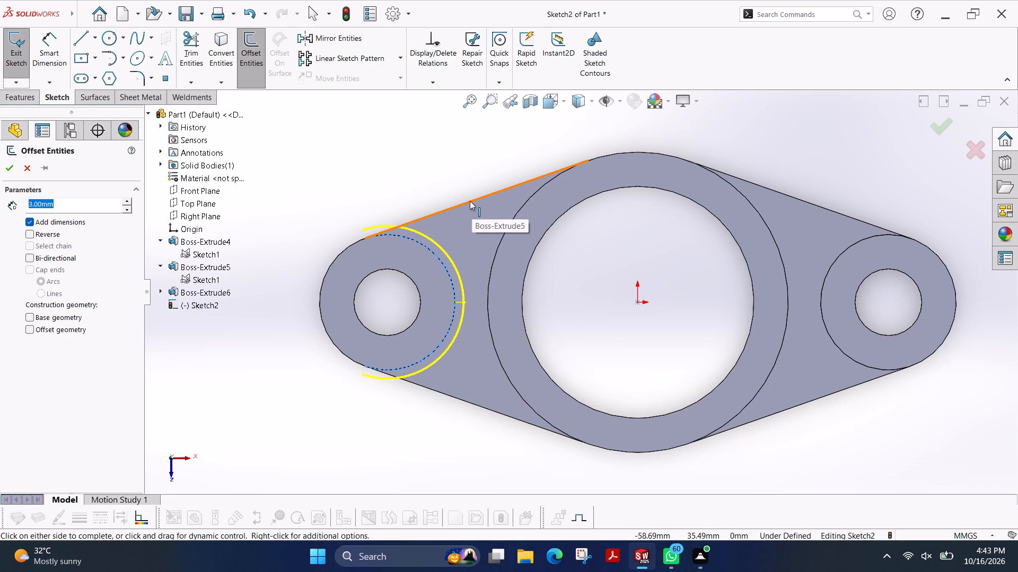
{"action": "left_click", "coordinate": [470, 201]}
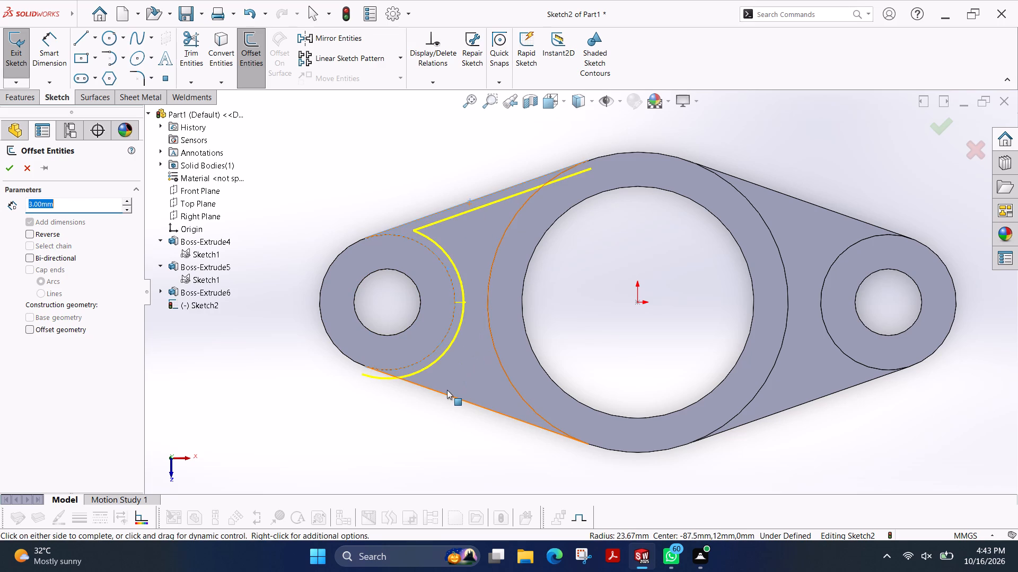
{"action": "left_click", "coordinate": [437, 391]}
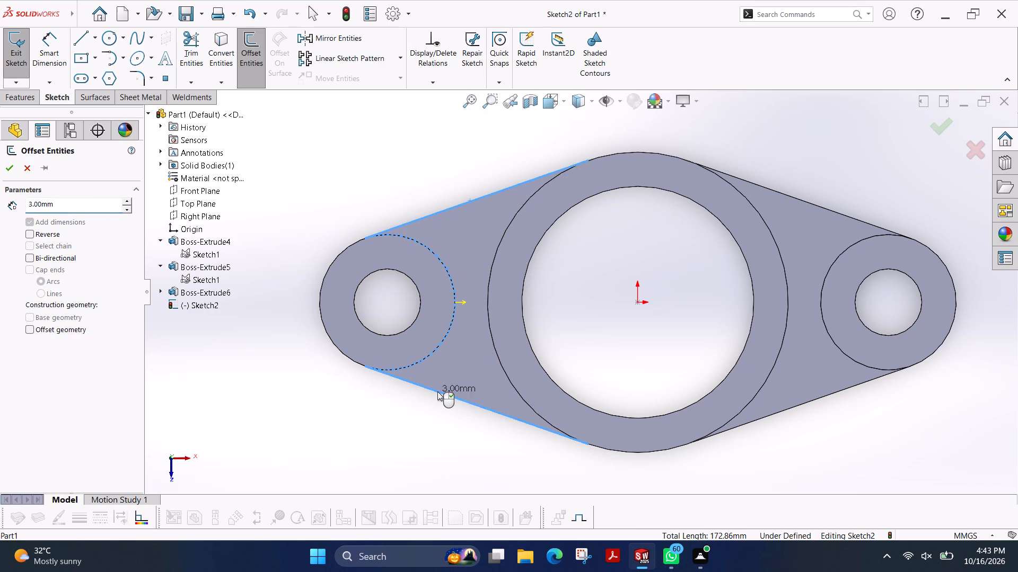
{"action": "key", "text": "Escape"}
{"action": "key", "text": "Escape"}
Offset the left web's lug-side arc and upper straight edge 3 mm into the web face, with the dimension added.
{"action": "left_click", "coordinate": [256, 49]}
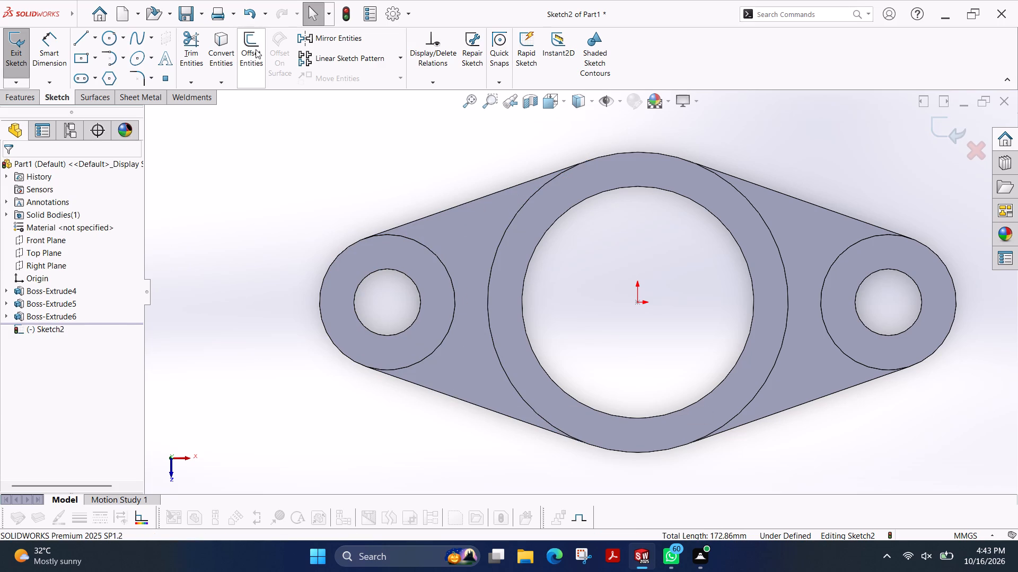
{"action": "left_click", "coordinate": [433, 251]}
{"action": "left_click", "coordinate": [454, 206]}
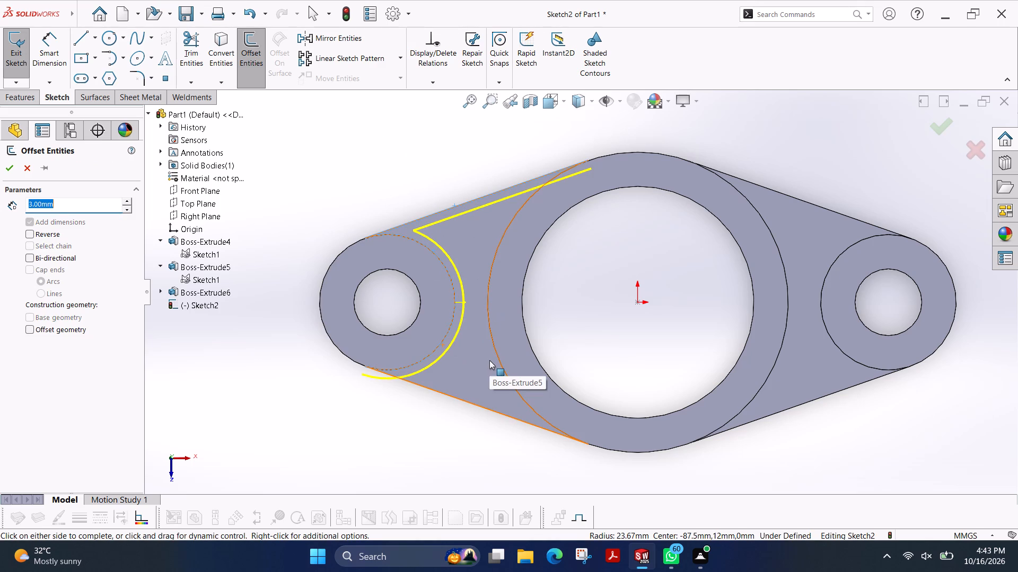
{"action": "left_click", "coordinate": [6, 169]}
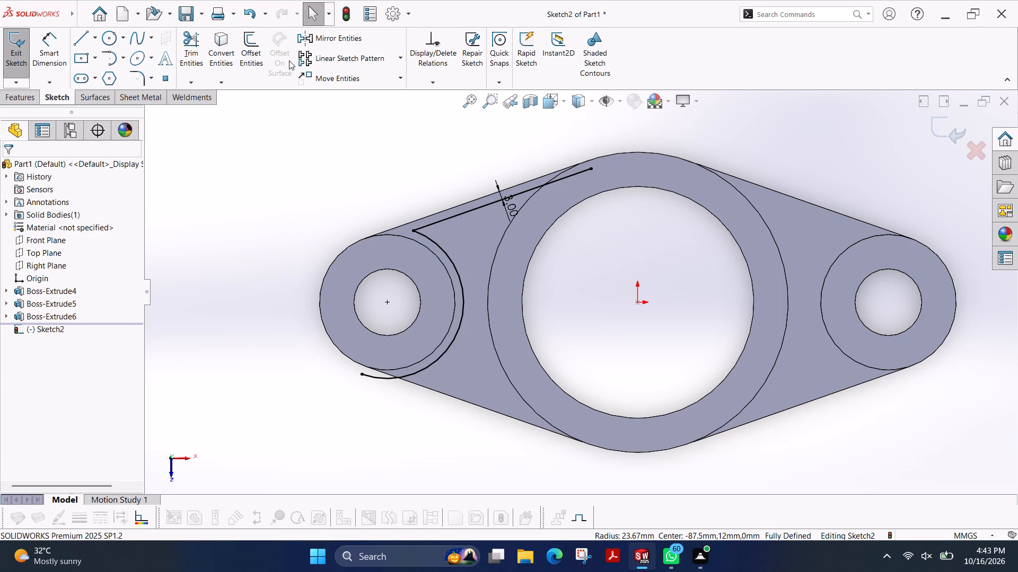
Offset the left web's lower straight edge 3 mm inward, with the dimension added.
{"action": "left_click", "coordinate": [253, 48]}
{"action": "left_click", "coordinate": [451, 395]}
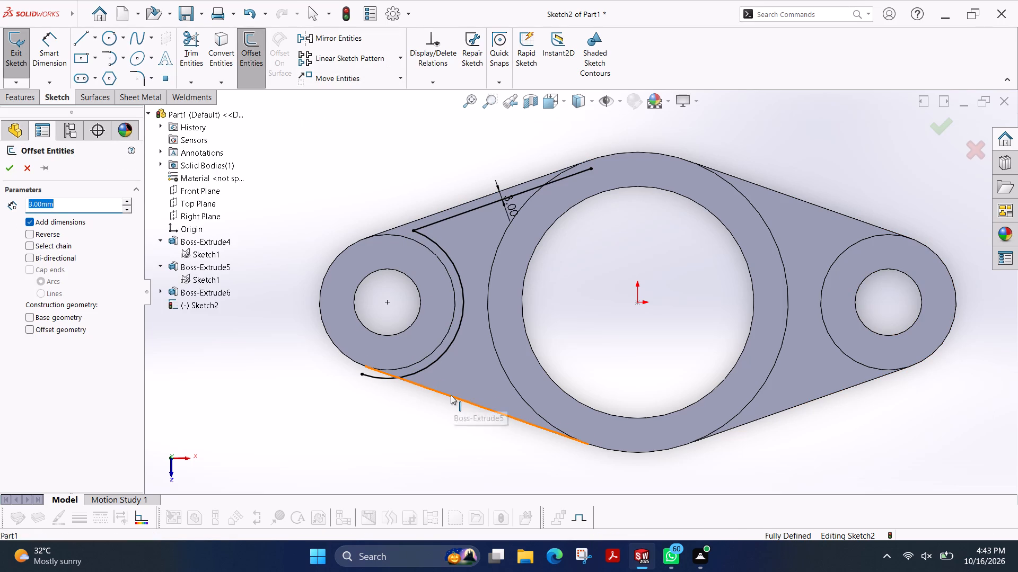
{"action": "left_click", "coordinate": [461, 363]}
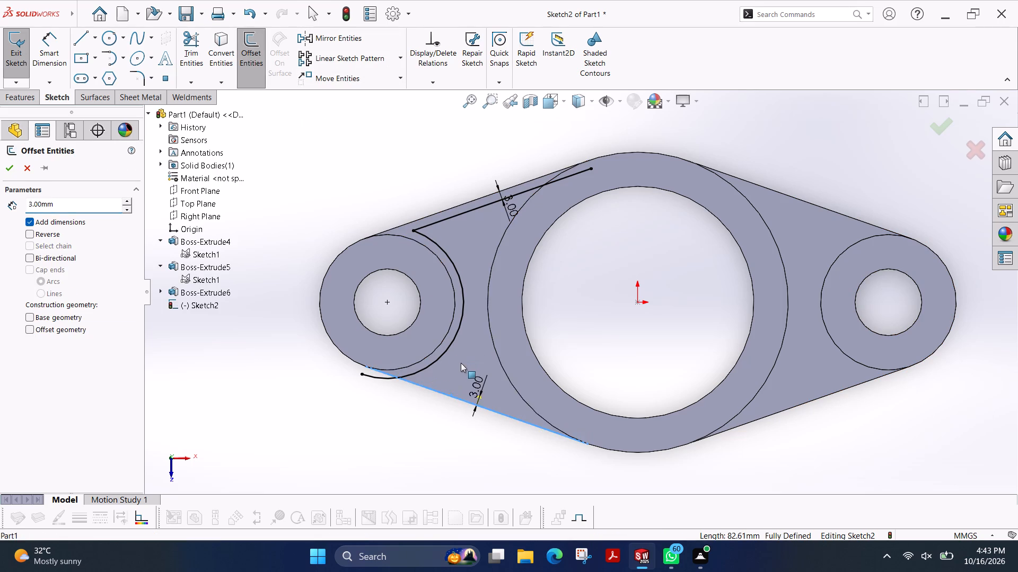
{"action": "left_click", "coordinate": [832, 393]}
{"action": "key", "text": "Escape"}
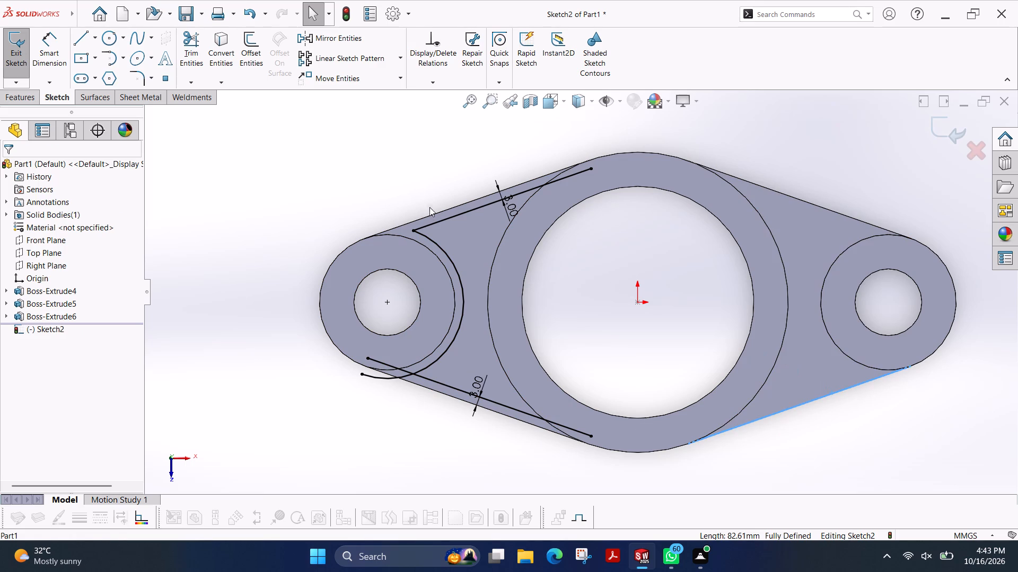
Offset the right web's lower straight edge, lug-side arc and upper straight edge separately, each 3 mm into the web face with a dimension.
{"action": "left_click", "coordinate": [246, 48]}
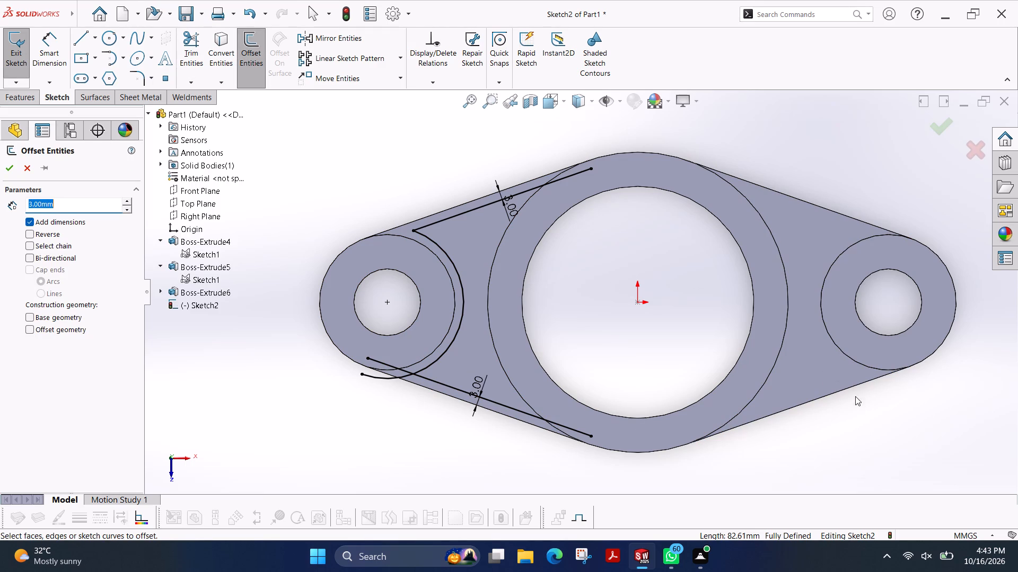
{"action": "left_click", "coordinate": [845, 388]}
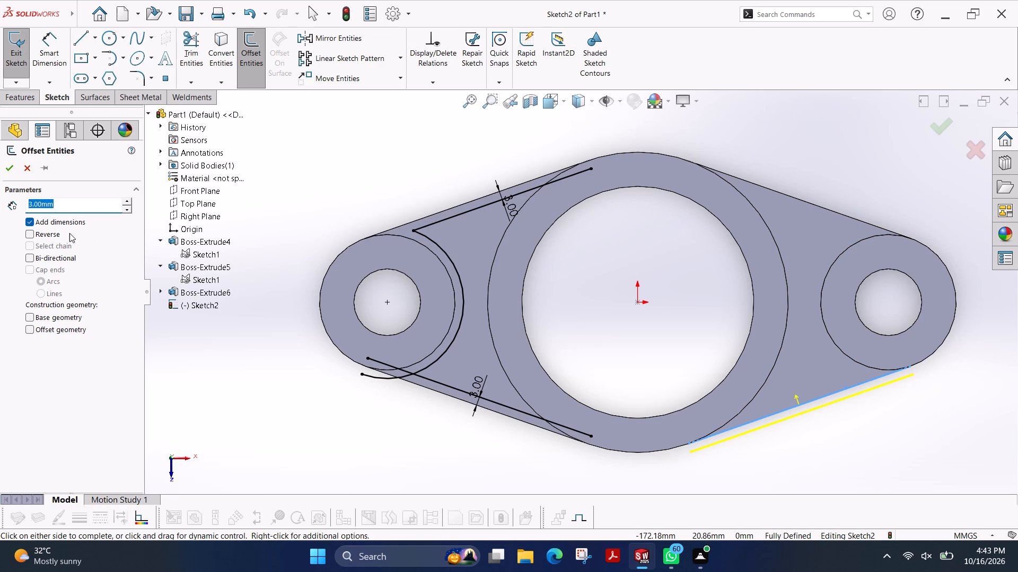
{"action": "left_click", "coordinate": [42, 233]}
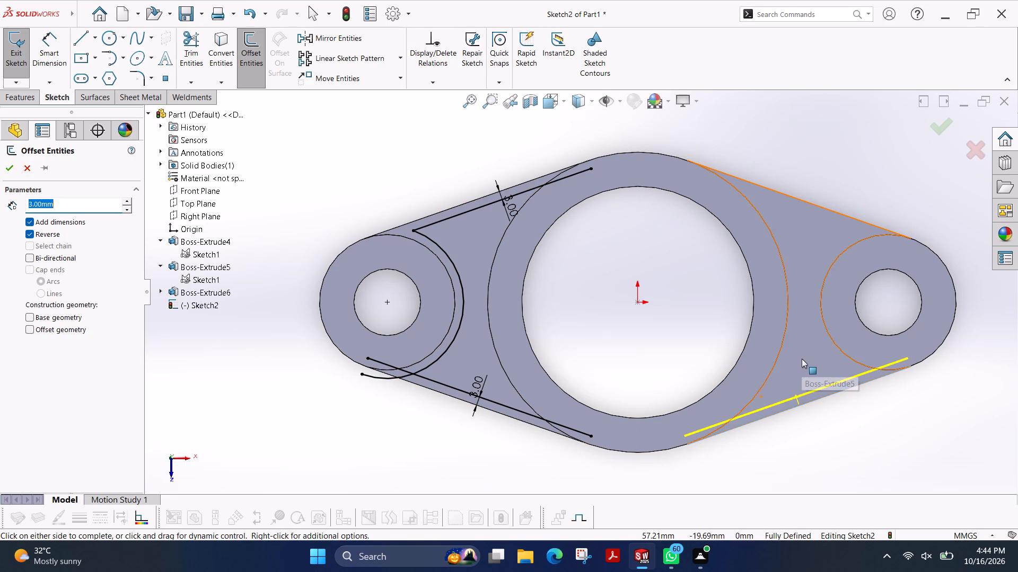
{"action": "left_click", "coordinate": [802, 359]}
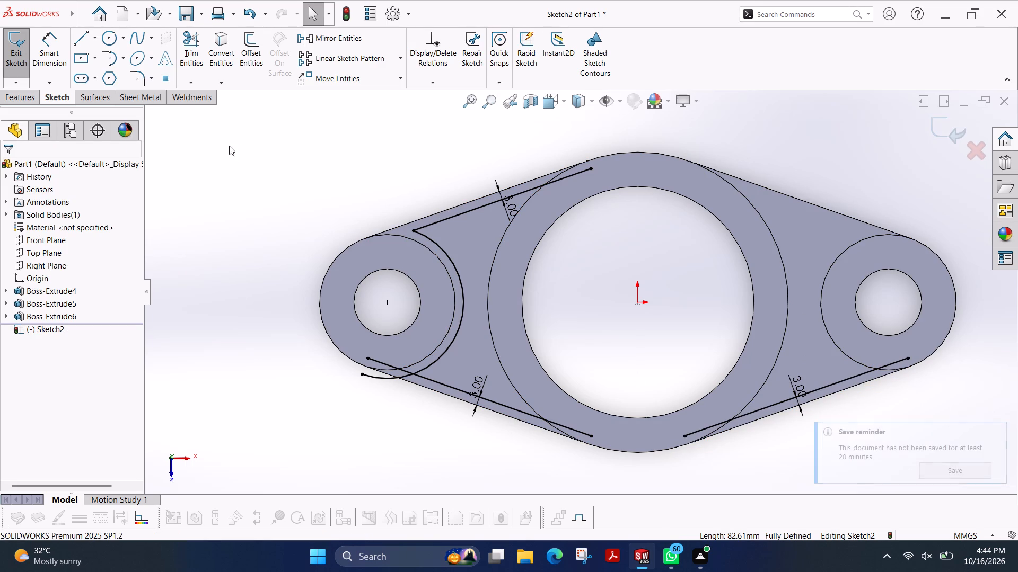
{"action": "left_click", "coordinate": [255, 50]}
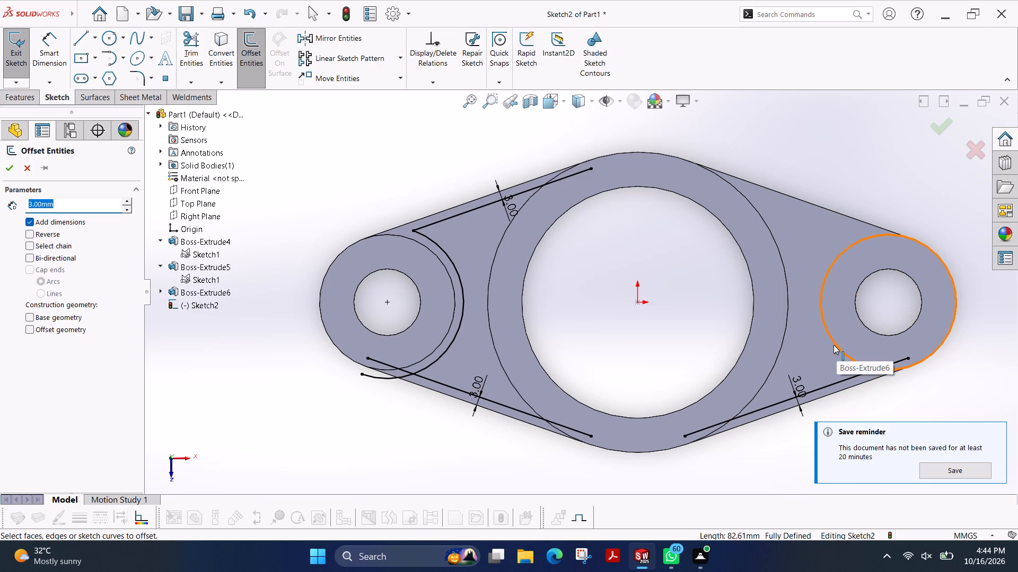
{"action": "left_click", "coordinate": [820, 305]}
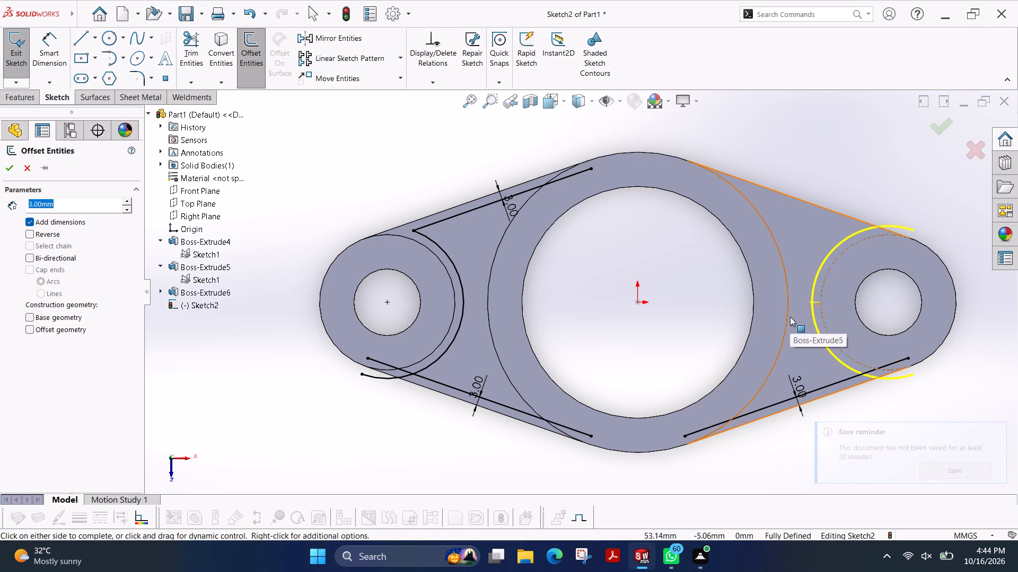
{"action": "left_click", "coordinate": [790, 317]}
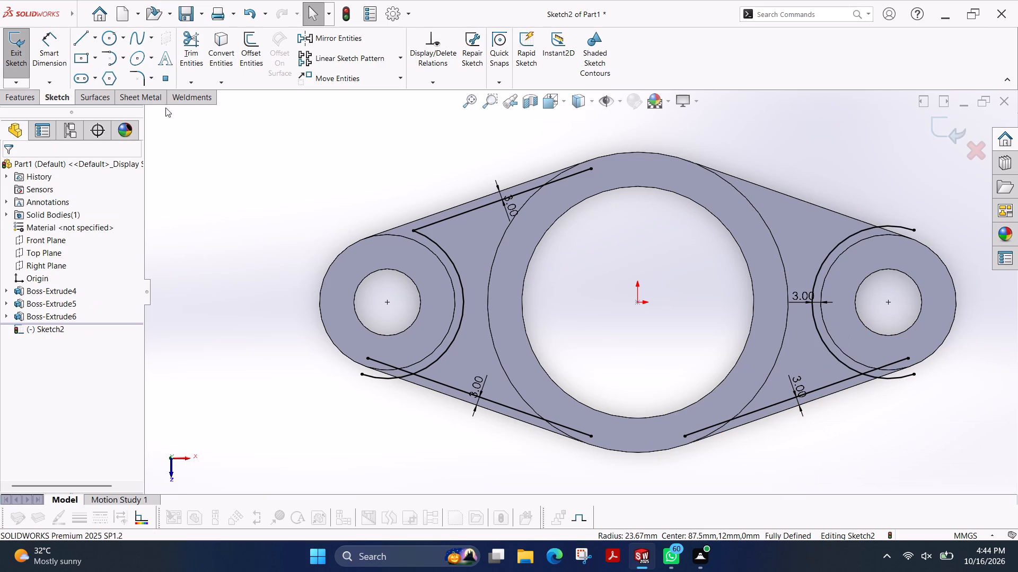
{"action": "left_click", "coordinate": [252, 44]}
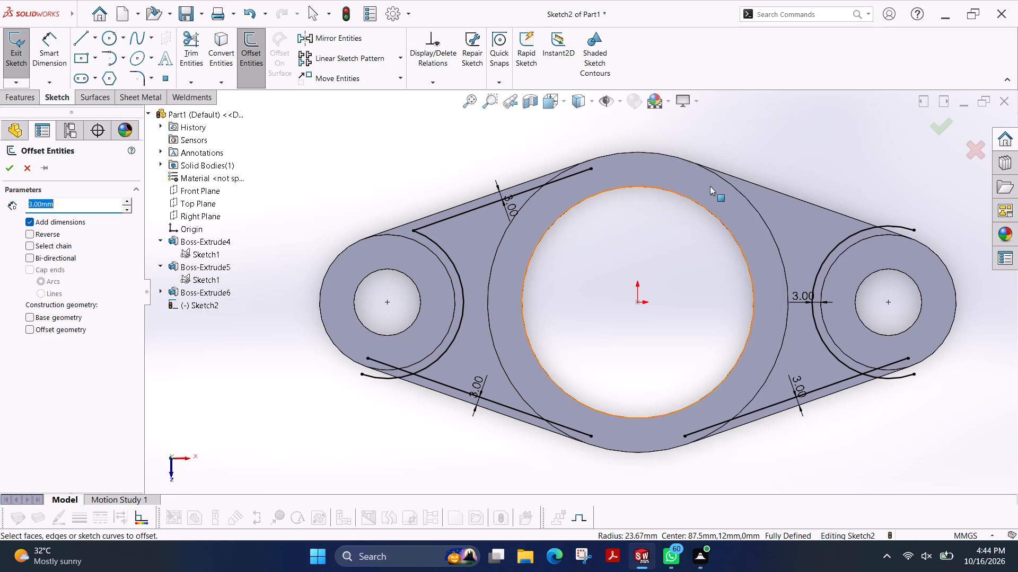
{"action": "left_click", "coordinate": [812, 204]}
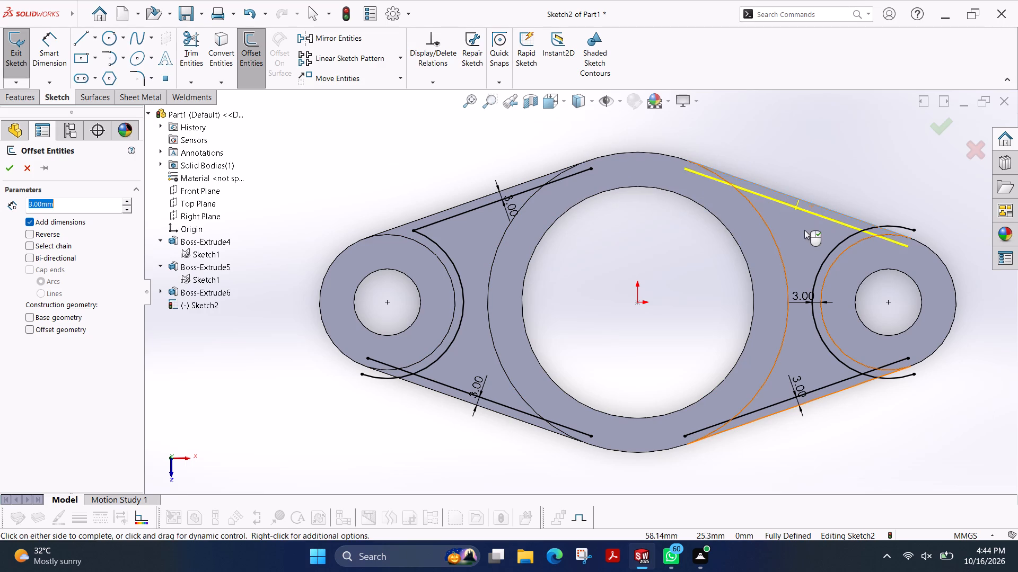
{"action": "left_click", "coordinate": [804, 230]}
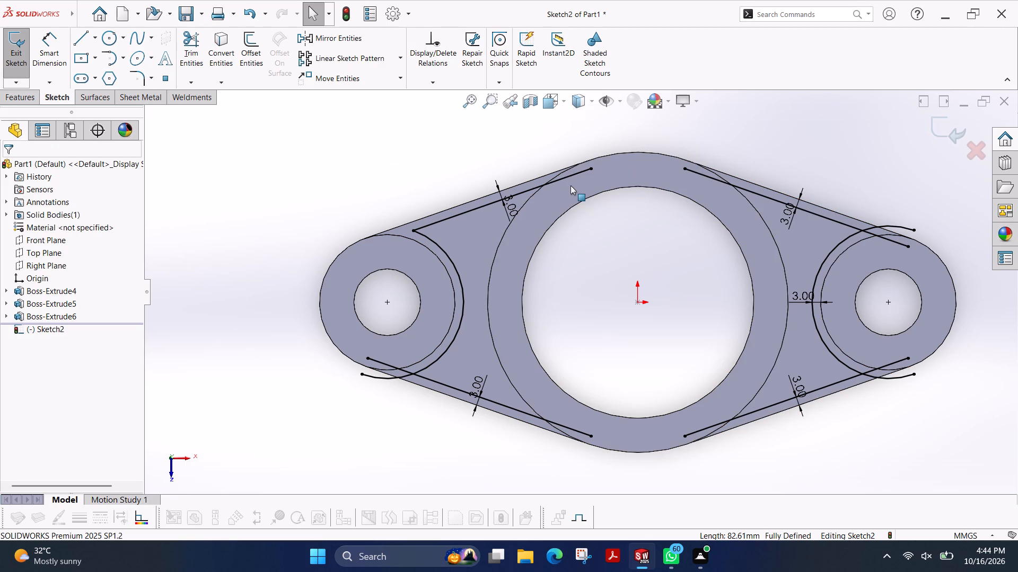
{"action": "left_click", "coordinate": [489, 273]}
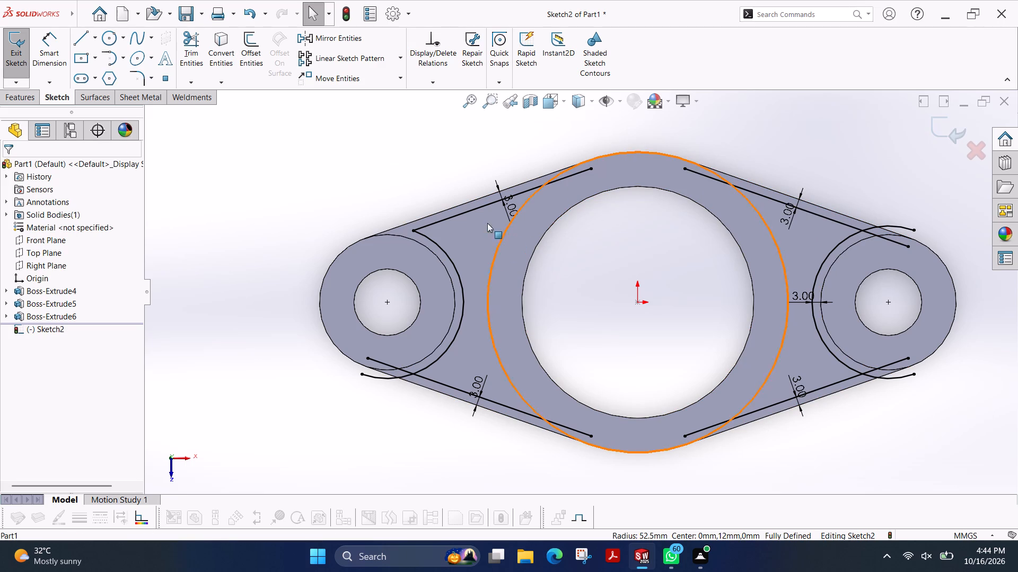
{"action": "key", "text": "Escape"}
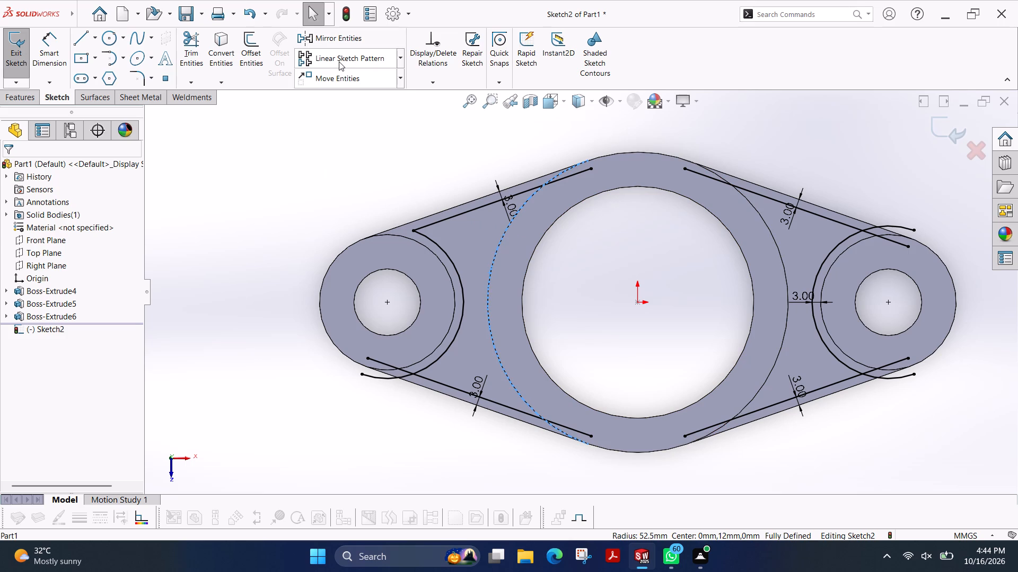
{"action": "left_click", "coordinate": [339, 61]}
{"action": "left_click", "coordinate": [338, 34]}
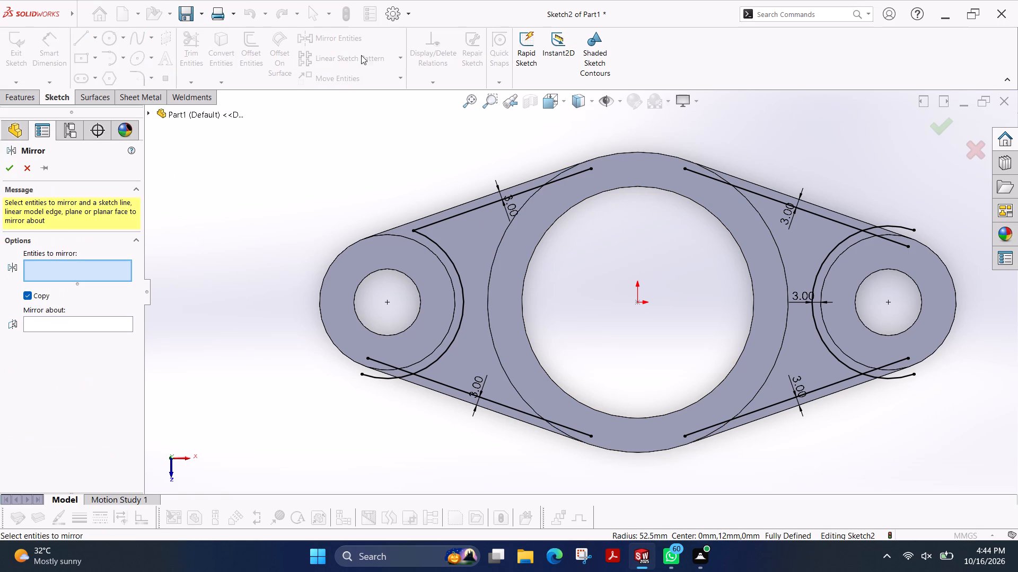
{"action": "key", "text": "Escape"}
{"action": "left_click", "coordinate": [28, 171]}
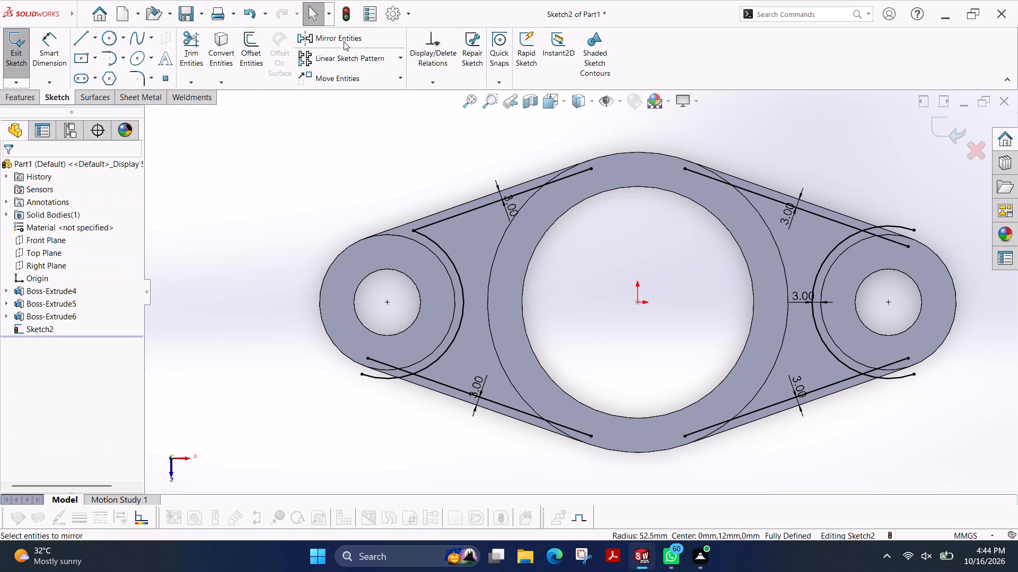
Offset the left web's ring-side arc and the central ring's outer circular edge separately, each 3 mm outward with a dimension.
{"action": "left_click", "coordinate": [252, 37]}
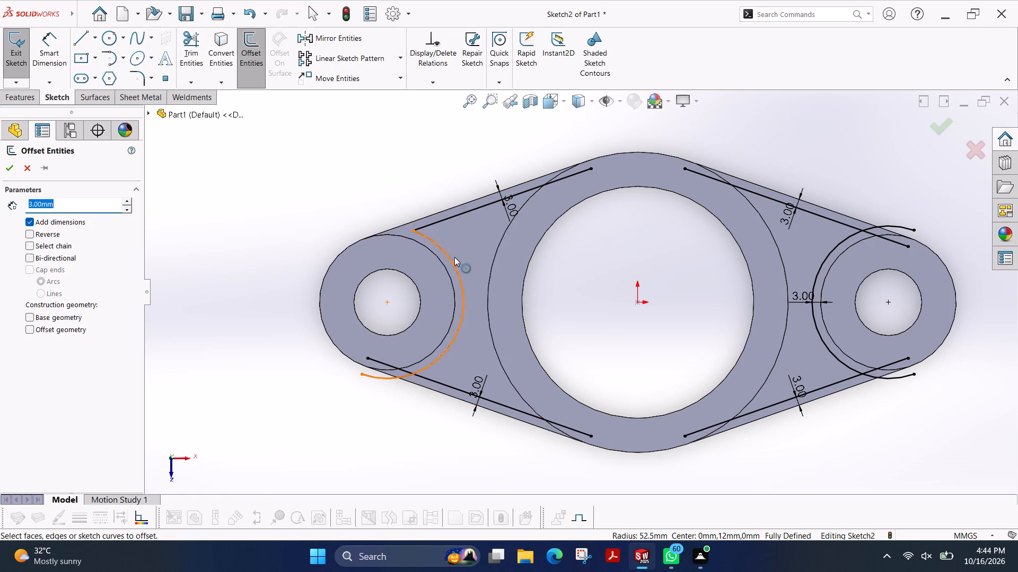
{"action": "left_click", "coordinate": [494, 258]}
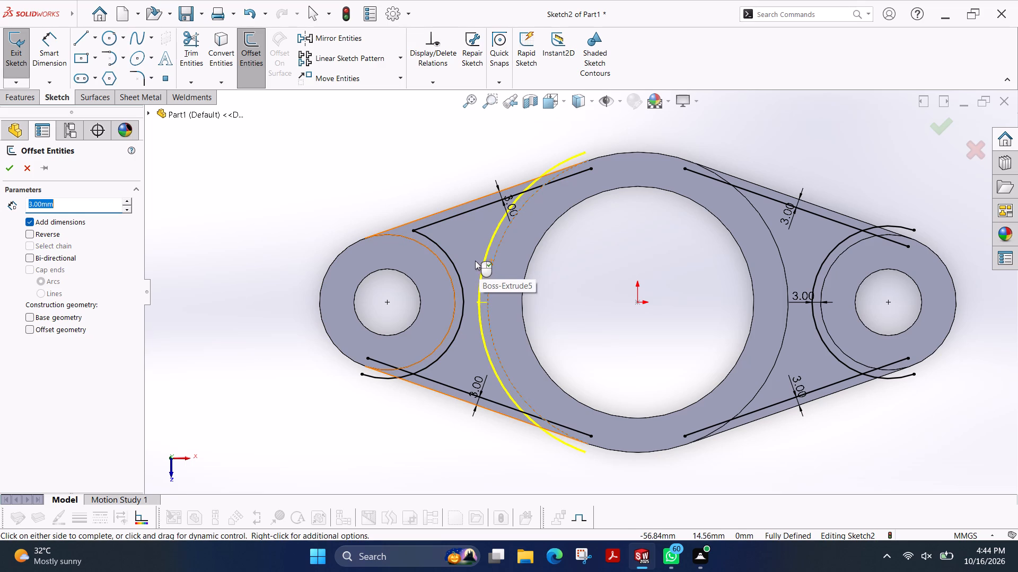
{"action": "left_click", "coordinate": [475, 261]}
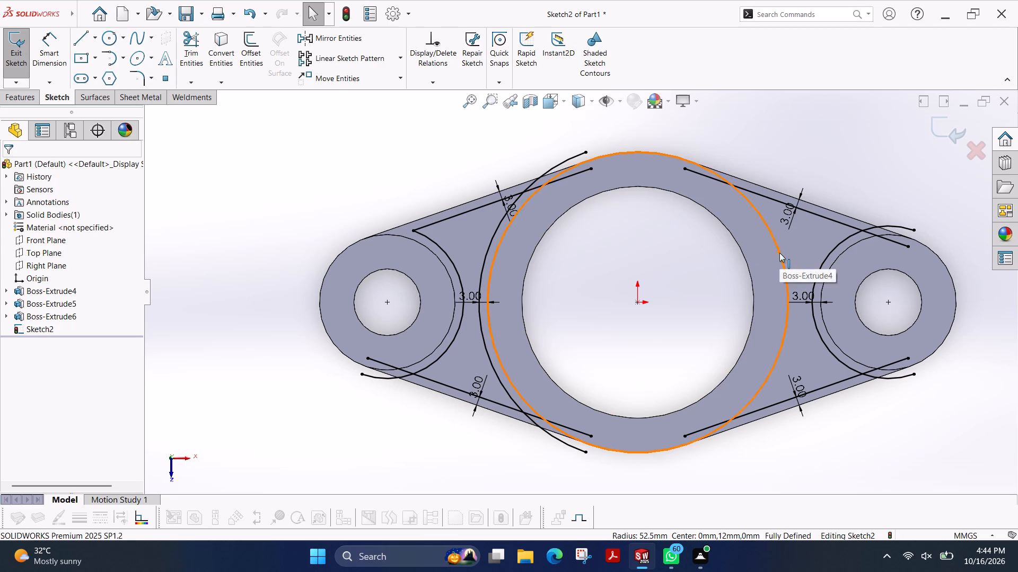
{"action": "left_click", "coordinate": [779, 253]}
{"action": "key", "text": "Escape"}
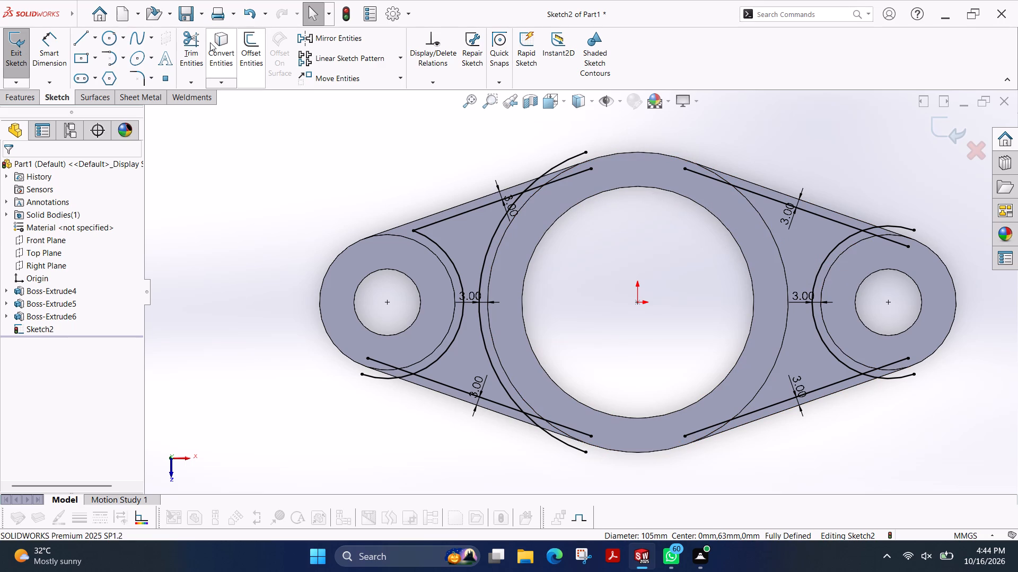
{"action": "left_click", "coordinate": [252, 42]}
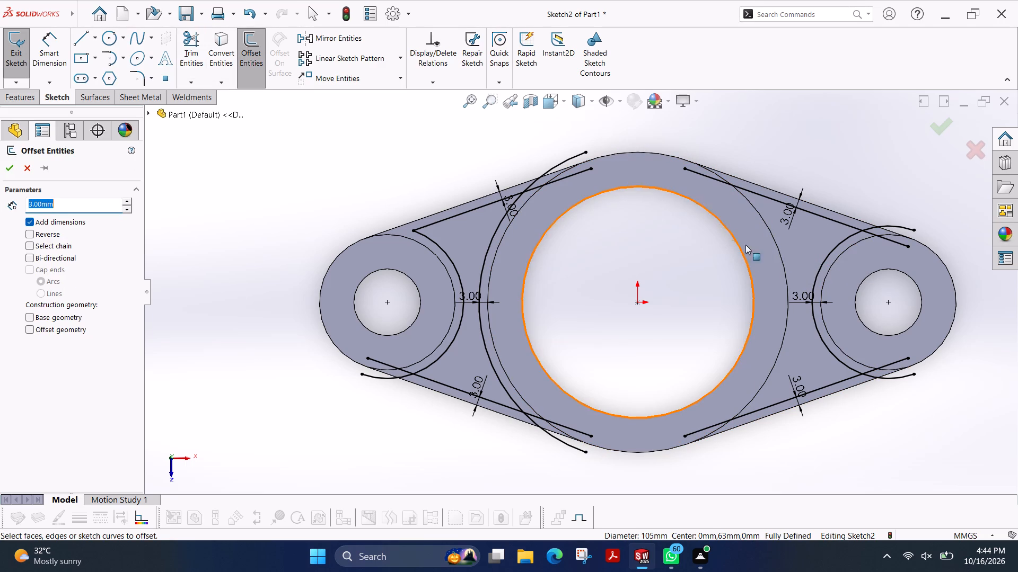
{"action": "left_click", "coordinate": [778, 251]}
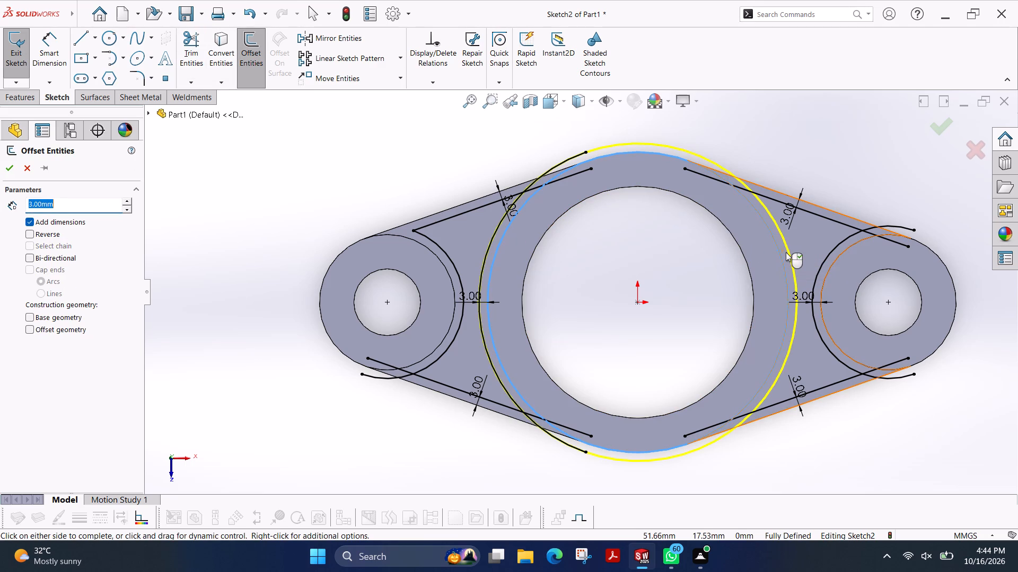
{"action": "left_click", "coordinate": [800, 243]}
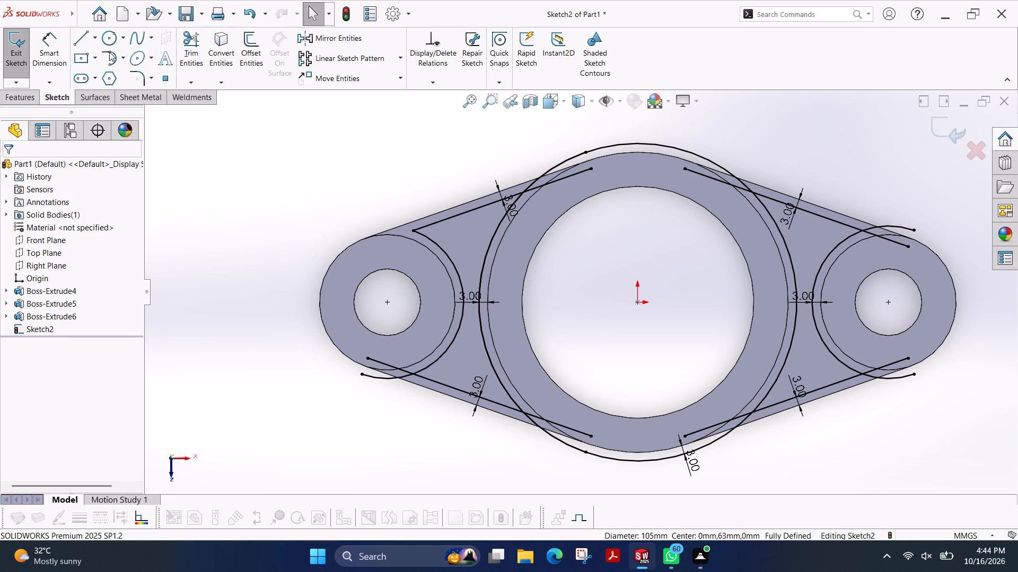
Trim the offset ring arcs above the webs and the overshooting ring-side ends of both upper offset lines.
{"action": "left_click", "coordinate": [200, 56]}
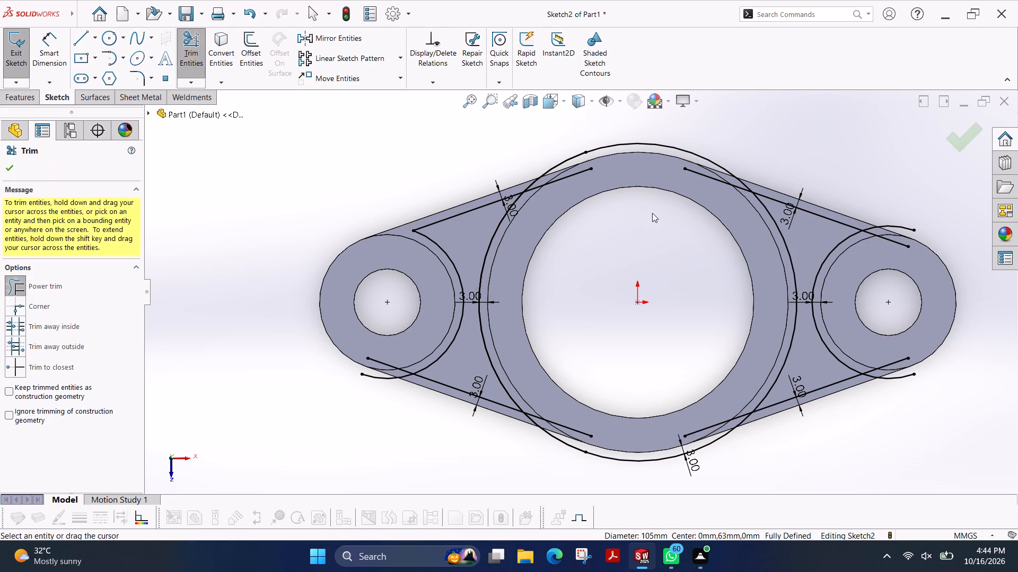
{"action": "scroll", "coordinate": [633, 204], "scroll_direction": "down", "scroll_amount": 3}
{"action": "left_click_drag", "start_coordinate": [495, 129], "coordinate": [520, 137]}
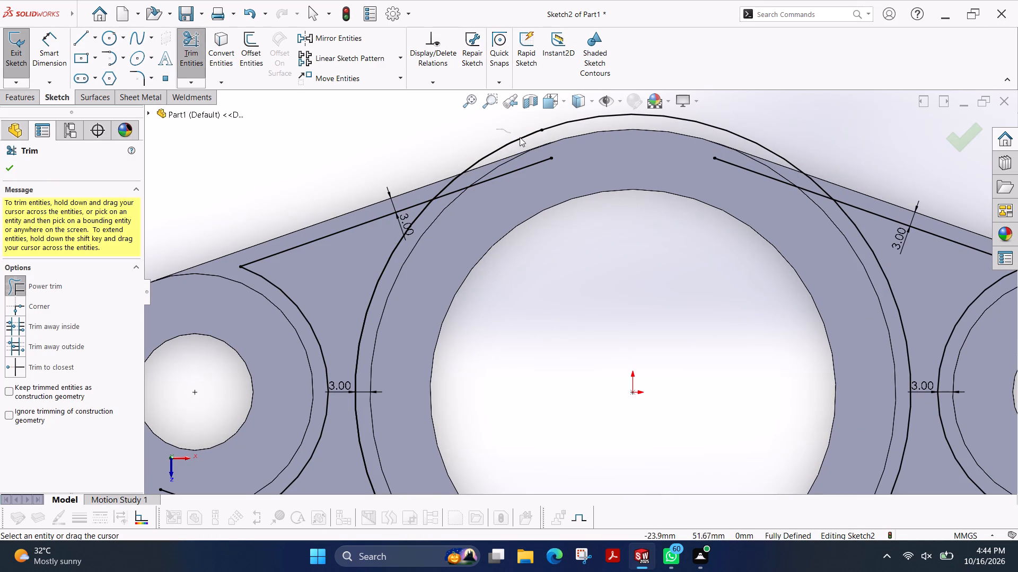
{"action": "left_click_drag", "start_coordinate": [520, 137], "coordinate": [536, 144]}
{"action": "left_click_drag", "start_coordinate": [552, 115], "coordinate": [598, 149]}
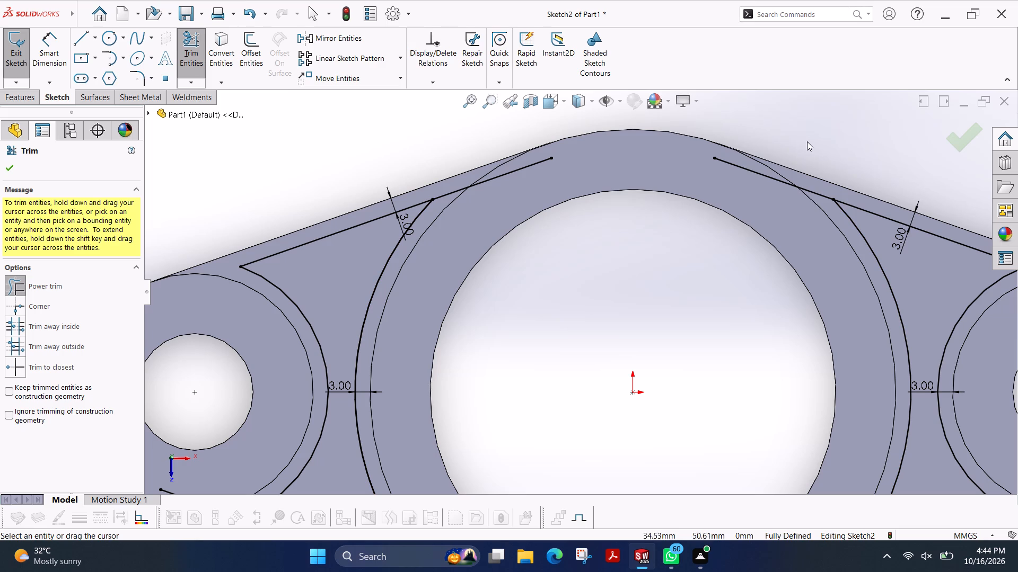
{"action": "left_click_drag", "start_coordinate": [818, 176], "coordinate": [783, 201]}
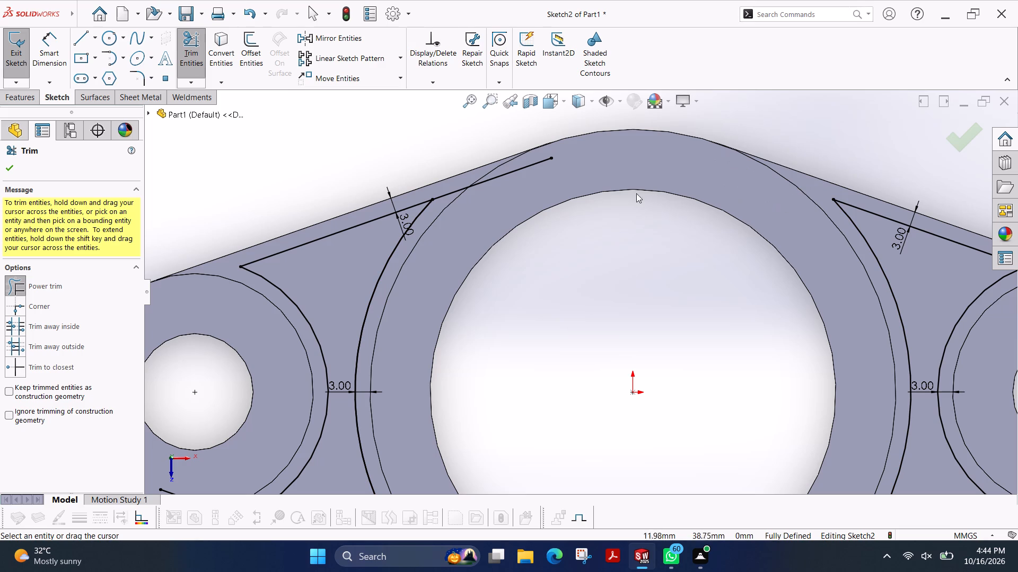
{"action": "left_click_drag", "start_coordinate": [473, 158], "coordinate": [473, 214]}
Trim the overshooting curves at the left web's lower lug-side corner and at the lower ring-side corners of both webs.
{"action": "scroll", "coordinate": [473, 214], "scroll_direction": "up", "scroll_amount": 2}
{"action": "scroll", "coordinate": [444, 390], "scroll_direction": "up", "scroll_amount": 2}
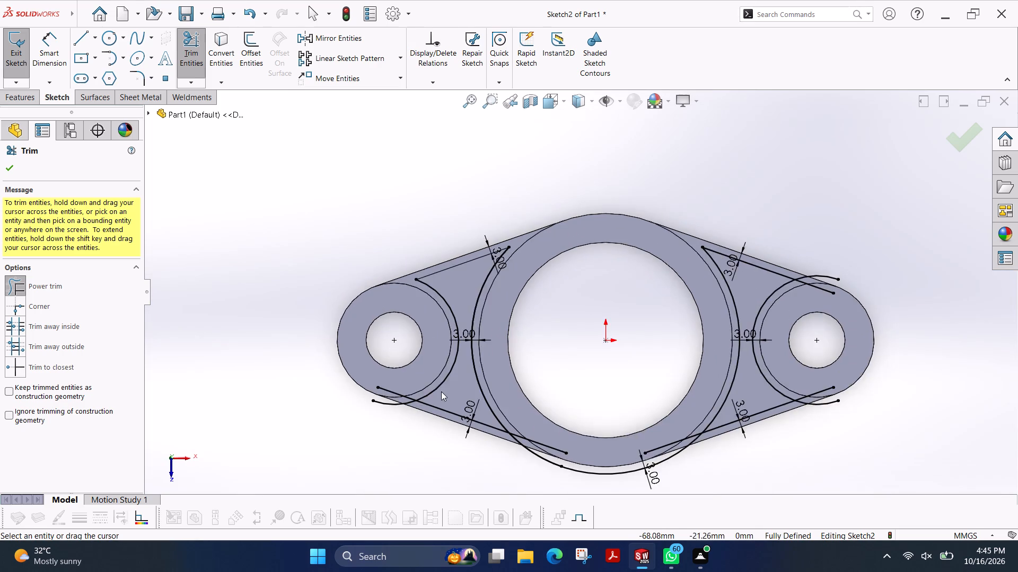
{"action": "scroll", "coordinate": [425, 380], "scroll_direction": "down", "scroll_amount": 3}
{"action": "left_click_drag", "start_coordinate": [401, 355], "coordinate": [405, 424]}
{"action": "scroll", "coordinate": [410, 424], "scroll_direction": "up", "scroll_amount": 2}
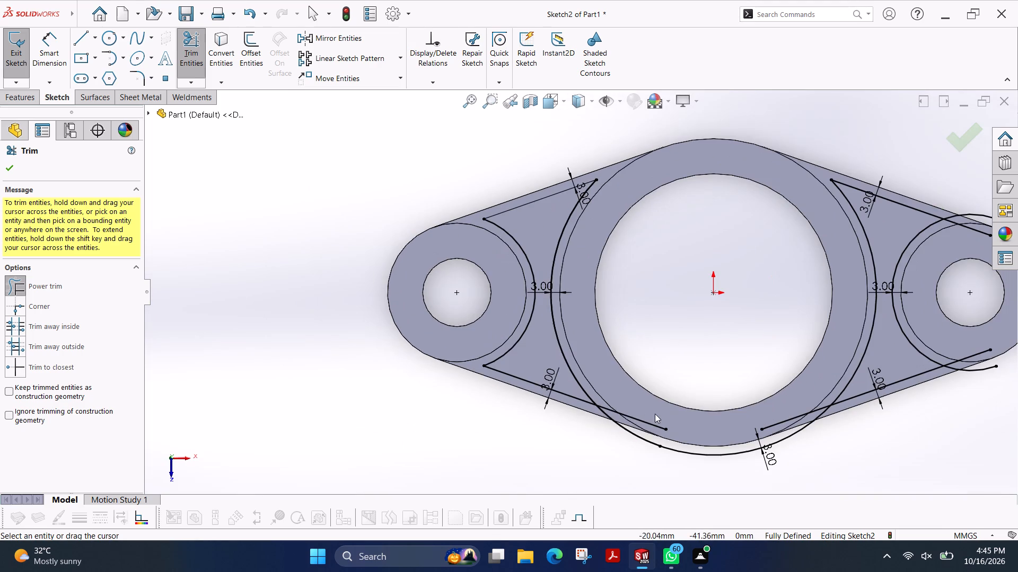
{"action": "scroll", "coordinate": [660, 414], "scroll_direction": "down", "scroll_amount": 2}
{"action": "left_click_drag", "start_coordinate": [634, 392], "coordinate": [548, 446]}
{"action": "scroll", "coordinate": [840, 395], "scroll_direction": "up", "scroll_amount": 2}
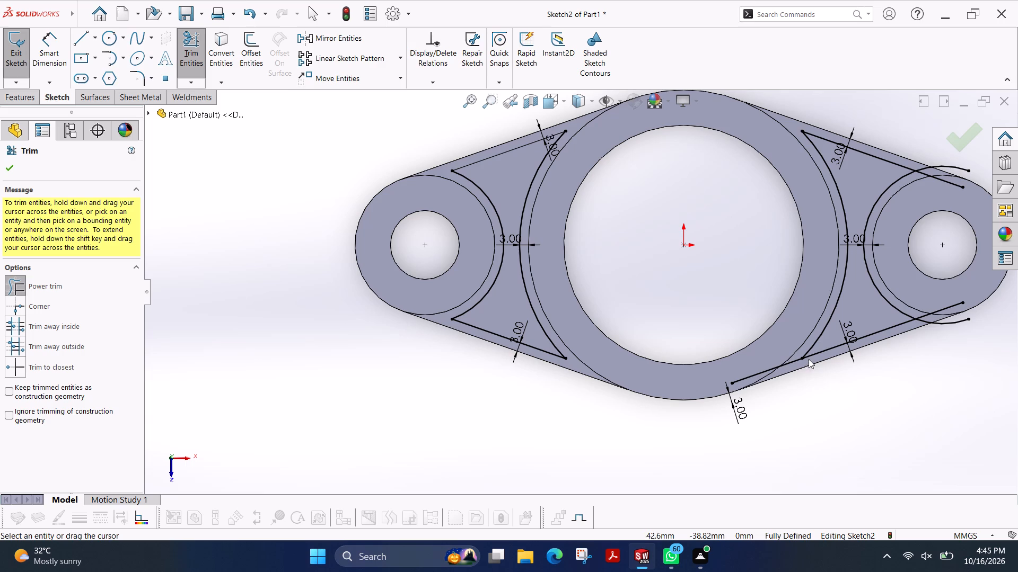
{"action": "left_click_drag", "start_coordinate": [781, 354], "coordinate": [794, 399]}
Trim the overshooting line and arc ends at the right web's upper and lower lug-side corners, closing both web outlines.
{"action": "scroll", "coordinate": [837, 294], "scroll_direction": "up", "scroll_amount": 2}
{"action": "scroll", "coordinate": [818, 221], "scroll_direction": "down", "scroll_amount": 2}
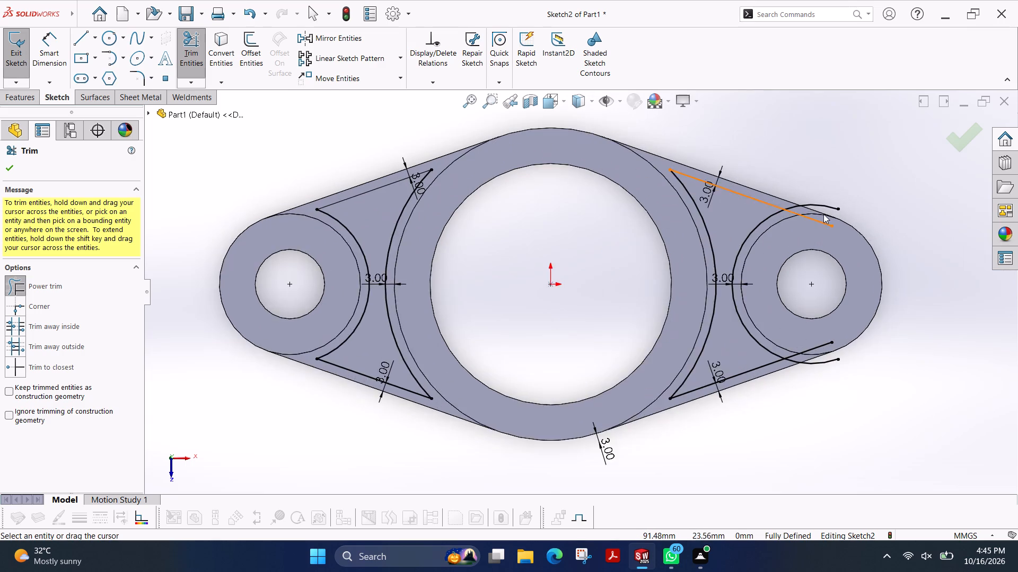
{"action": "scroll", "coordinate": [823, 214], "scroll_direction": "down", "scroll_amount": 1}
{"action": "left_click_drag", "start_coordinate": [793, 184], "coordinate": [791, 227]}
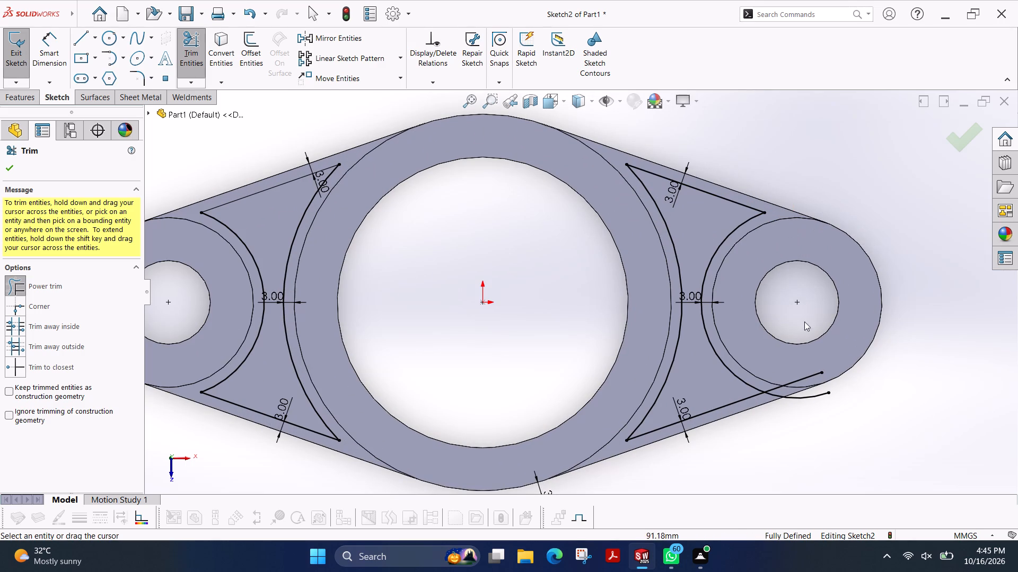
{"action": "left_click_drag", "start_coordinate": [776, 361], "coordinate": [818, 421]}
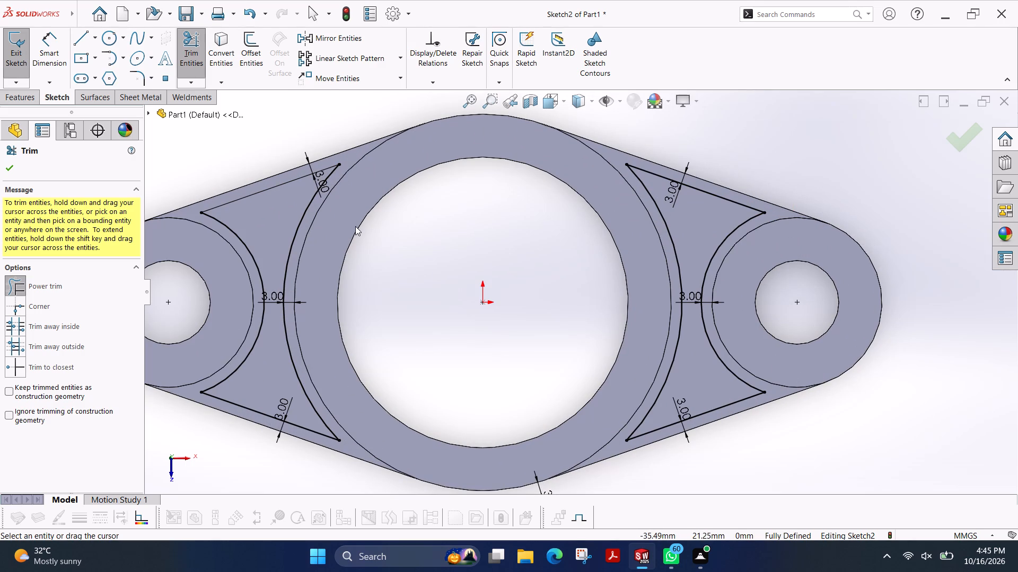
{"action": "scroll", "coordinate": [355, 226], "scroll_direction": "up", "scroll_amount": 1}
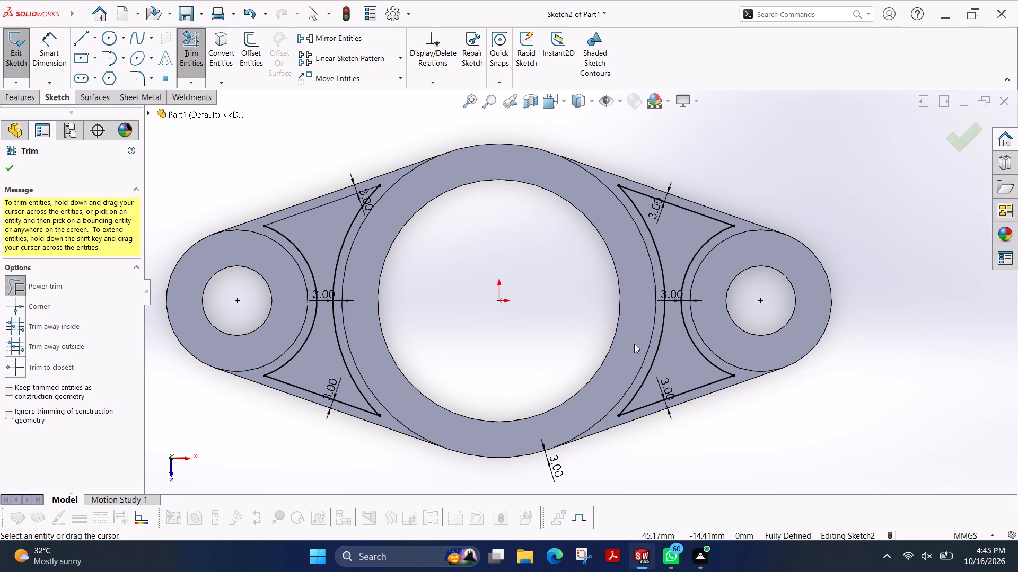
{"action": "left_click", "coordinate": [7, 169]}
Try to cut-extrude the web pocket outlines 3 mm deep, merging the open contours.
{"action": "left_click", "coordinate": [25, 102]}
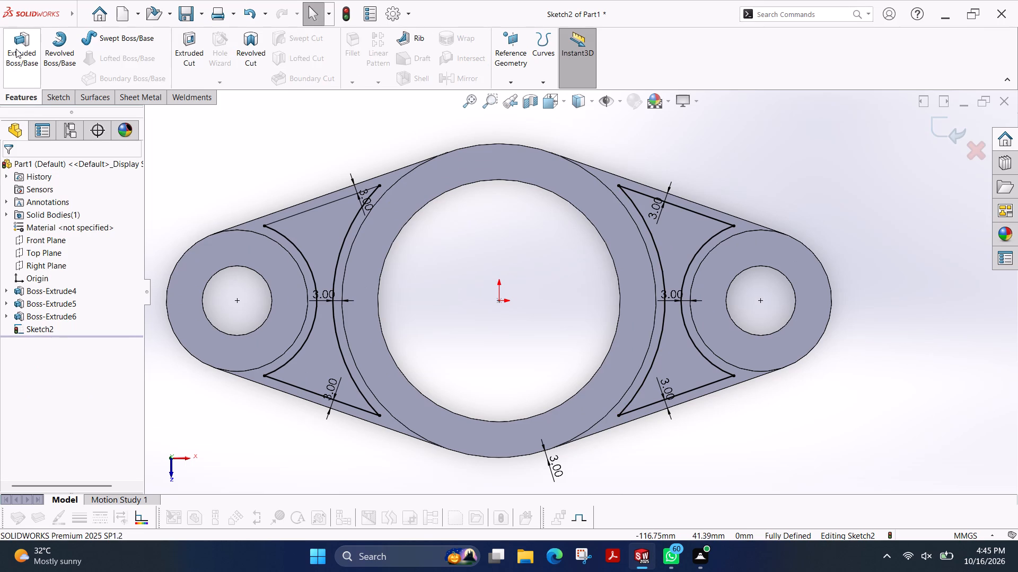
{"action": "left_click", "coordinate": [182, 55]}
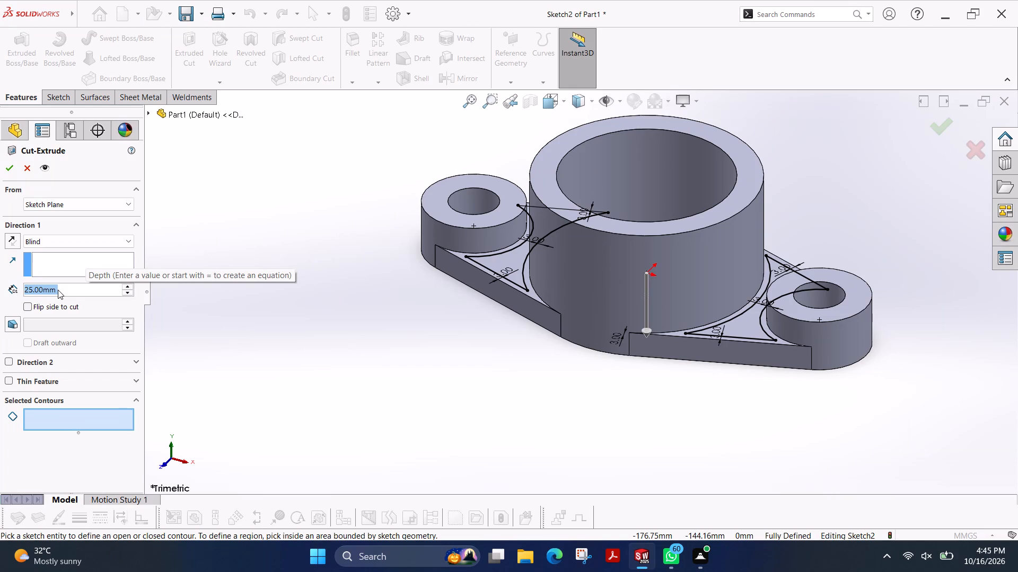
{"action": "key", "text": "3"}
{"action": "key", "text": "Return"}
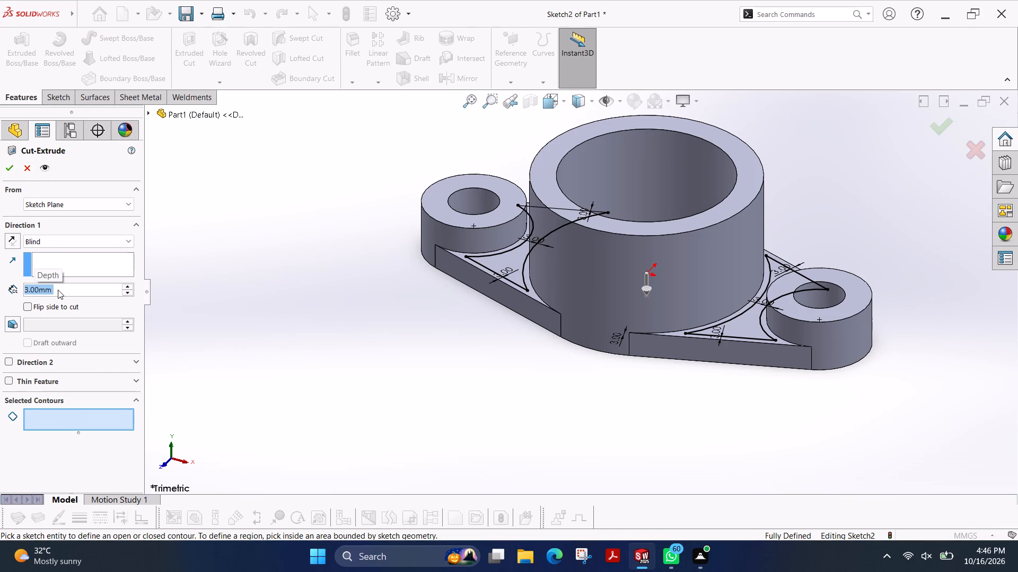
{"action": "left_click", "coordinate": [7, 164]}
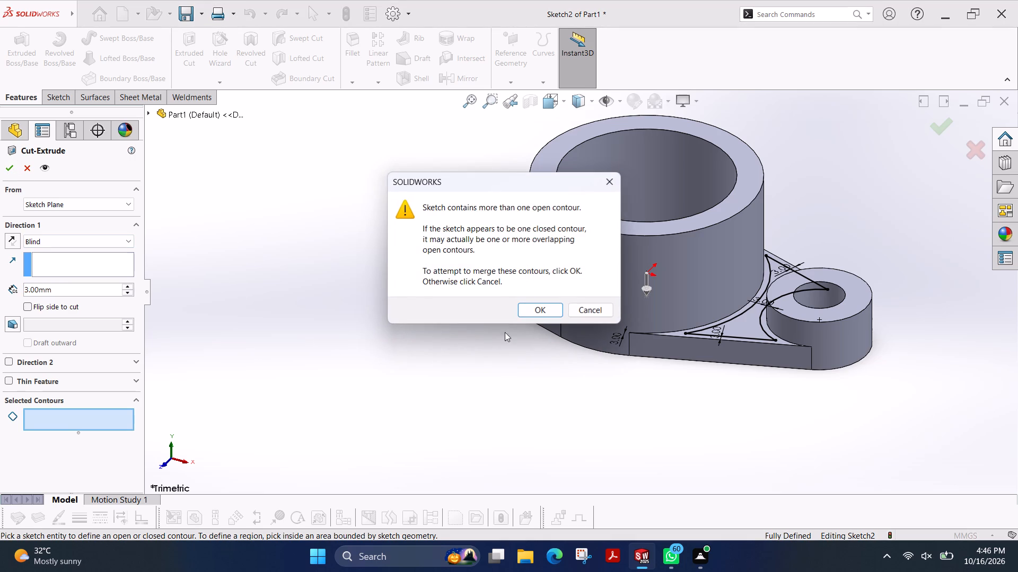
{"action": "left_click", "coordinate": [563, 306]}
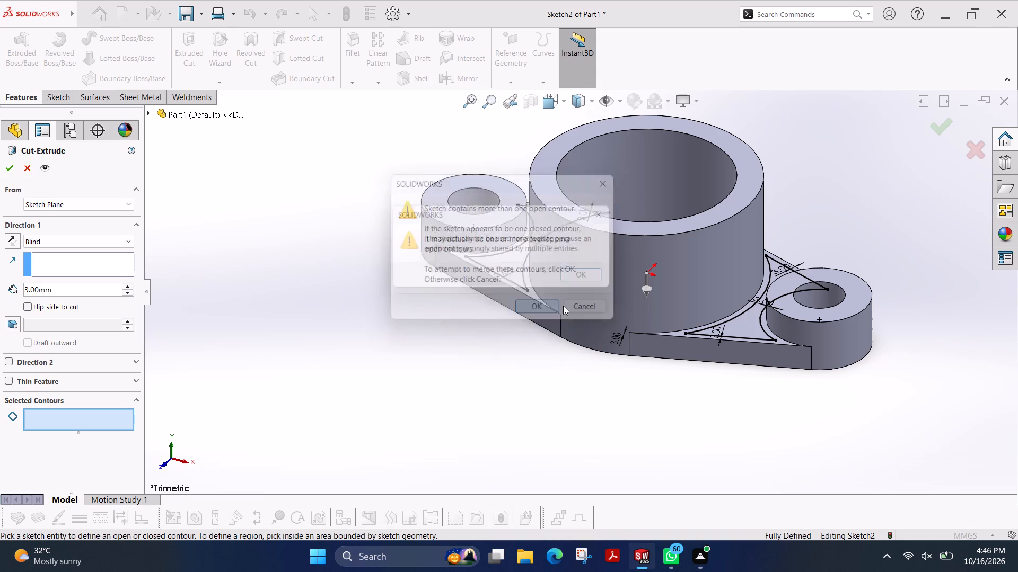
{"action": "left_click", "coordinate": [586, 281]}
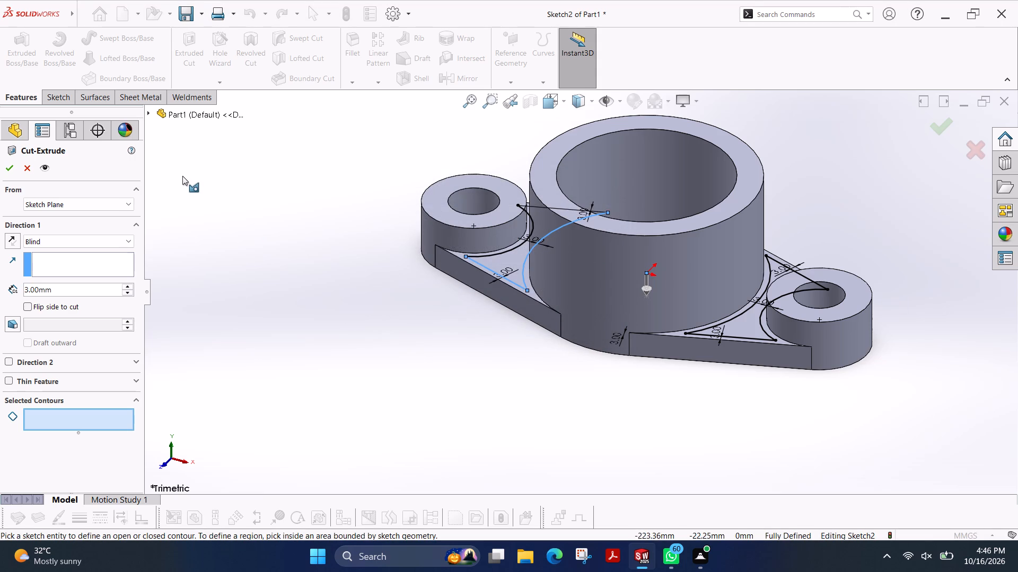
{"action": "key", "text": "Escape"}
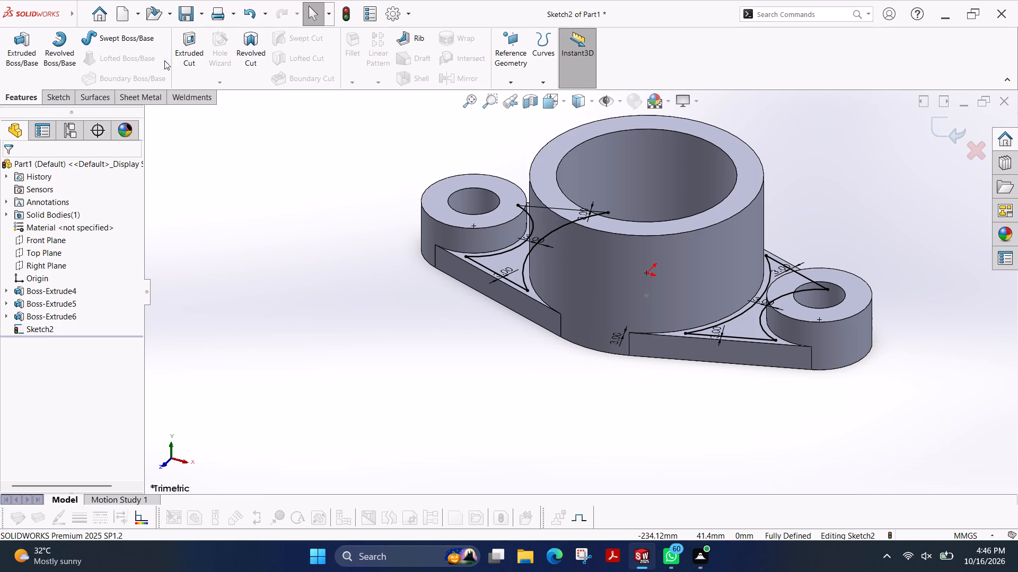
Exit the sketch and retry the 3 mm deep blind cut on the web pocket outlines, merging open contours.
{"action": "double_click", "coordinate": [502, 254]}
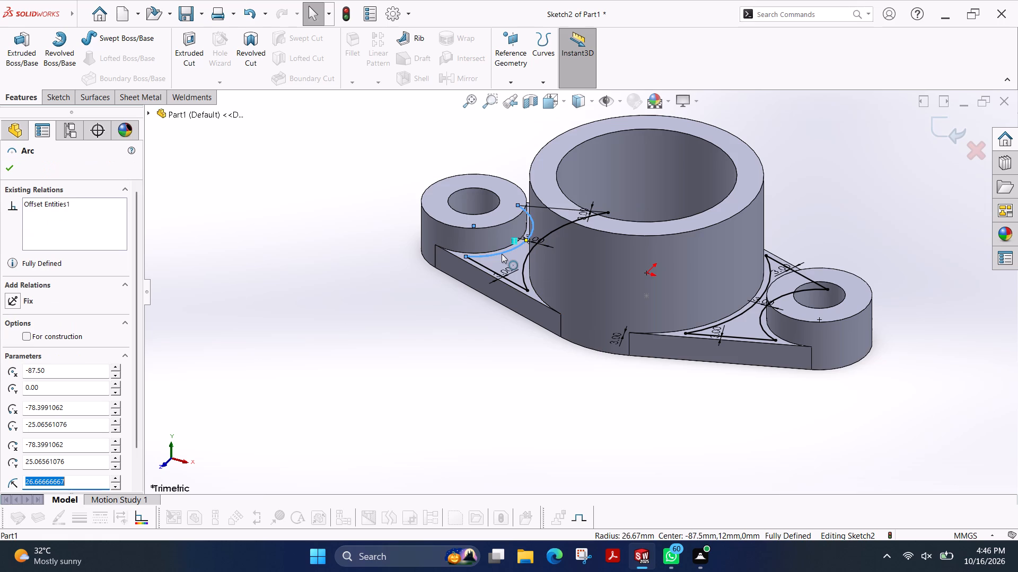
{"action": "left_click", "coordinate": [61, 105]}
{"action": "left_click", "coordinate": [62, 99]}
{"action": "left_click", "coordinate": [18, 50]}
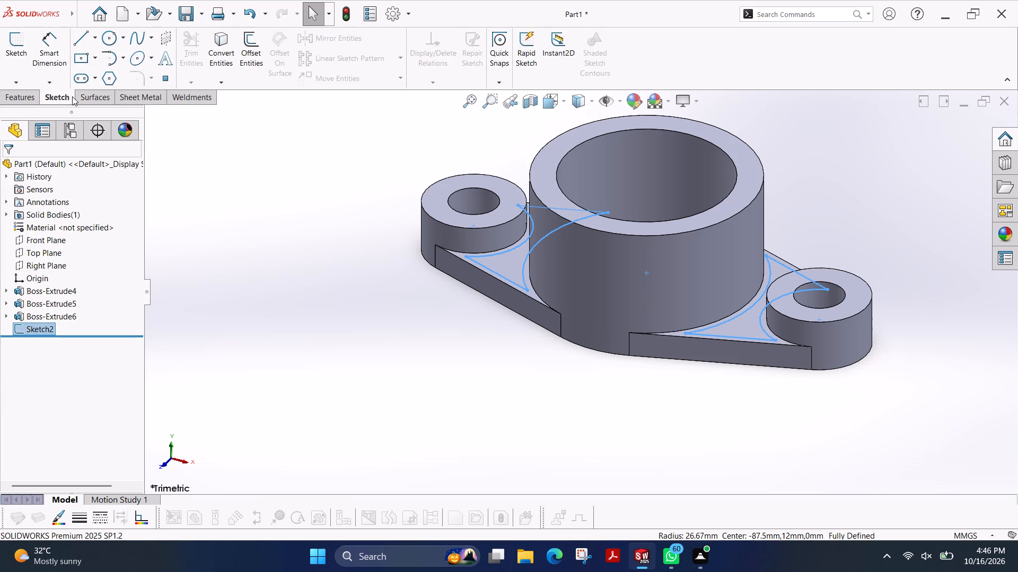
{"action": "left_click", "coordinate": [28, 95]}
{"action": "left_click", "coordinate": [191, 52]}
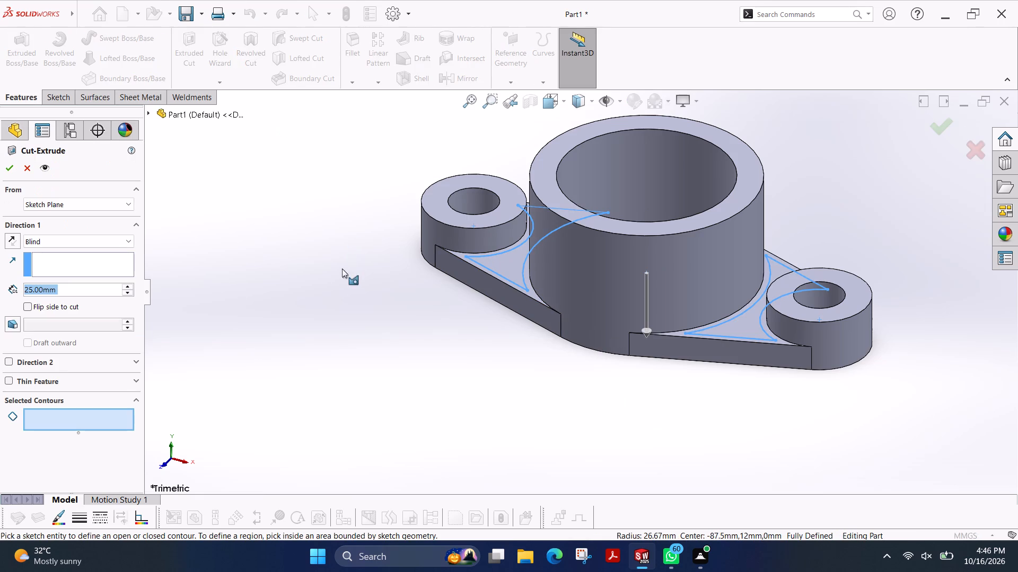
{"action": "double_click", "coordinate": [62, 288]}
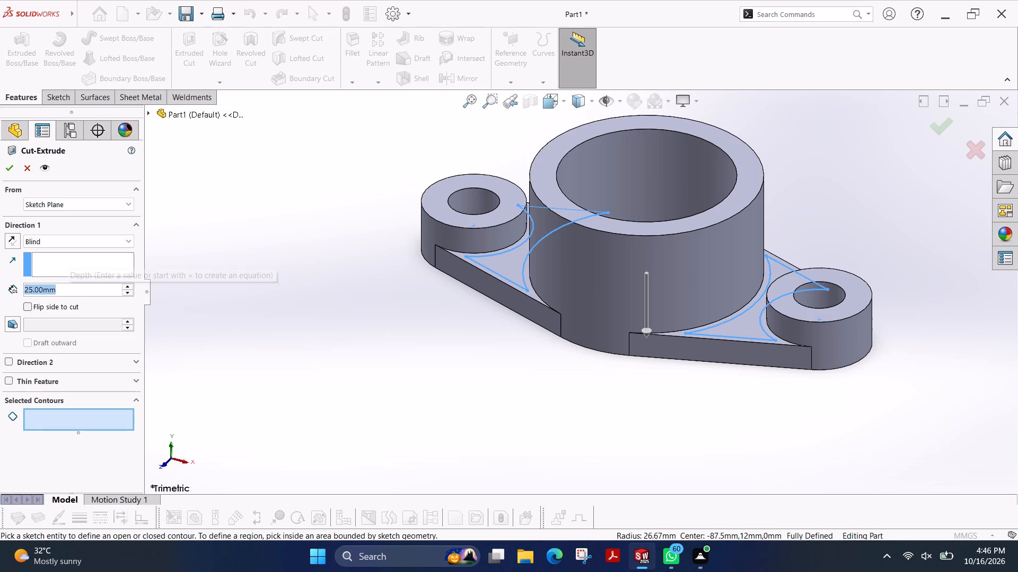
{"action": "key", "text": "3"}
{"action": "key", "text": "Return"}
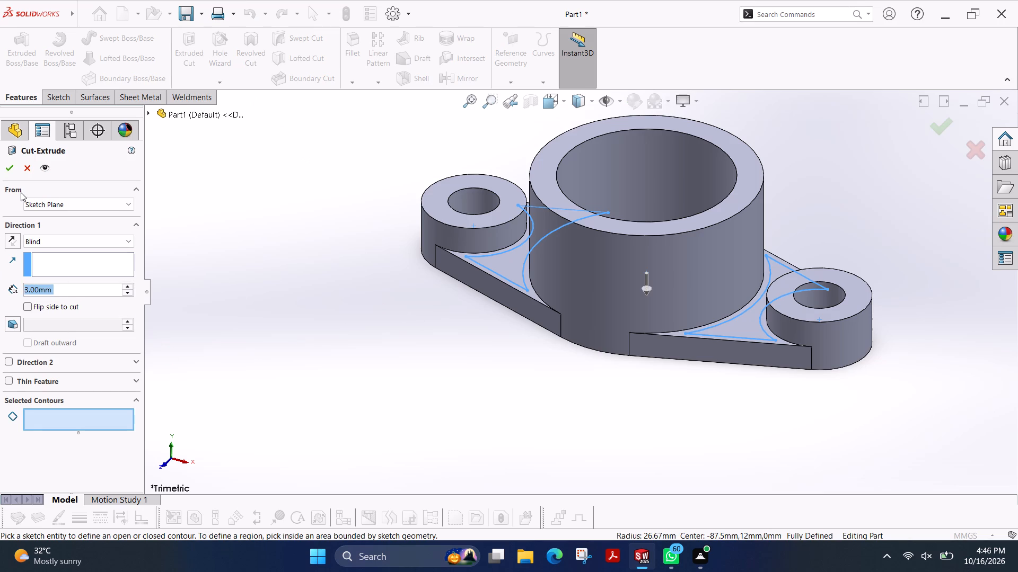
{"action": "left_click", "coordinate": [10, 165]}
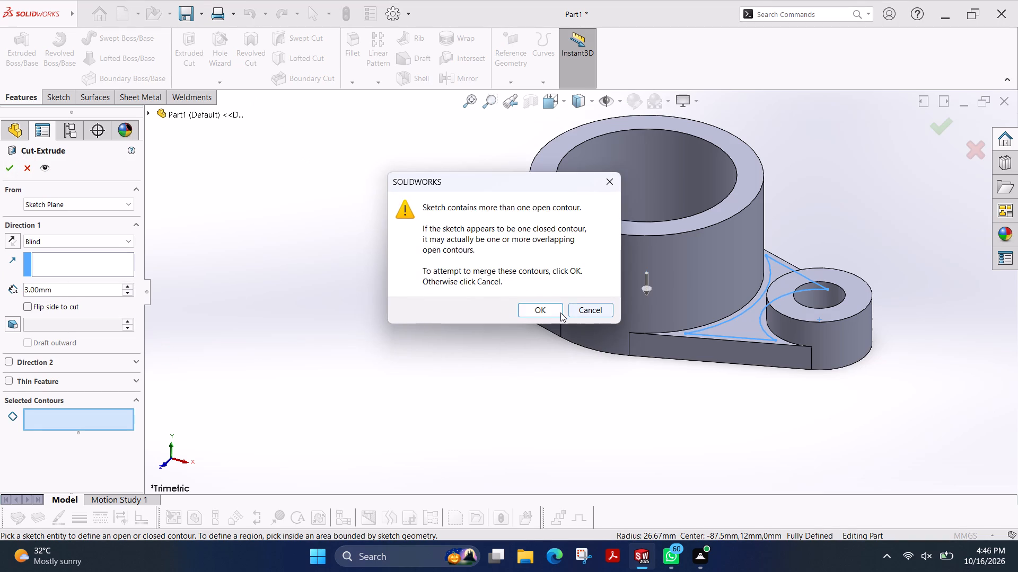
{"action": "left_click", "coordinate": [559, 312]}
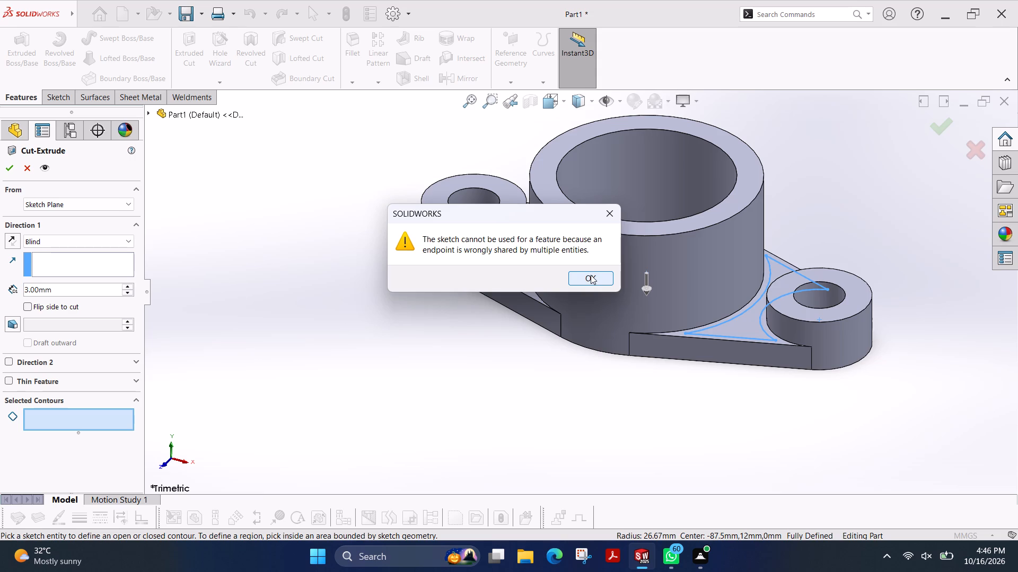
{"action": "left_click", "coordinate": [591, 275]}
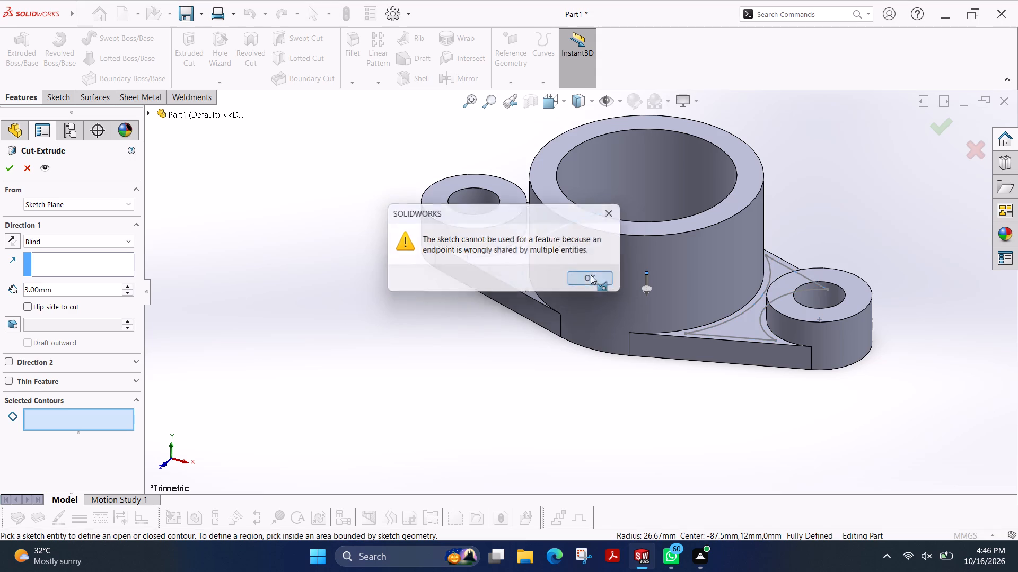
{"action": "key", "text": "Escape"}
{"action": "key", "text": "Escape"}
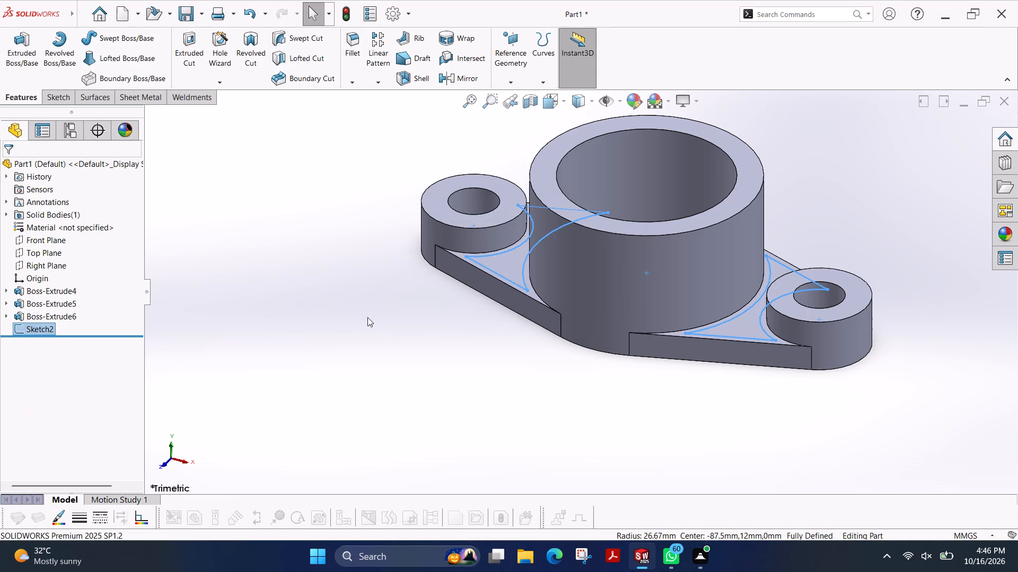
Reopen the pocket sketch and draw a line about 41 mm long joining the upper arc endpoints of the left web's outline.
{"action": "left_click", "coordinate": [724, 324]}
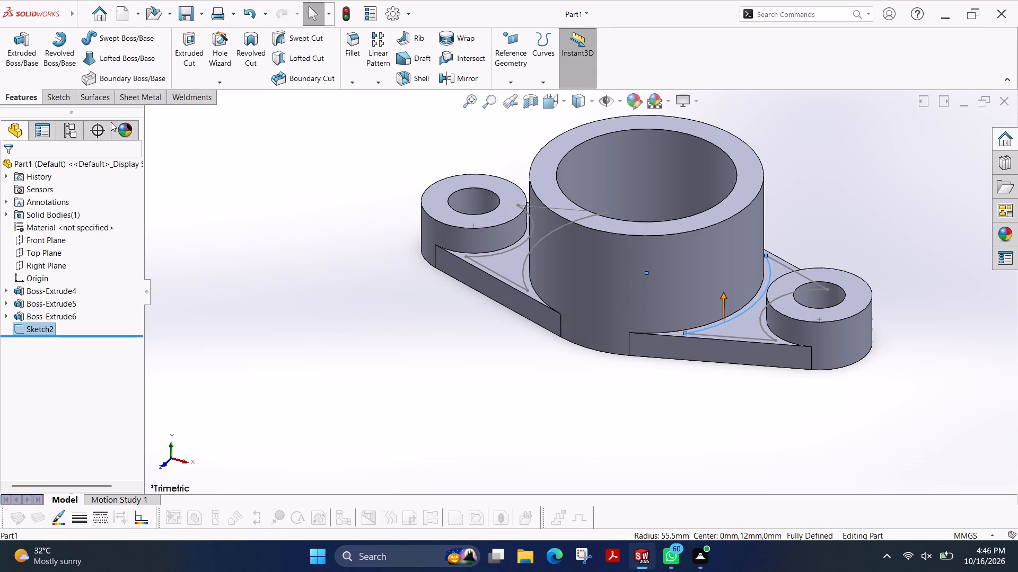
{"action": "left_click", "coordinate": [66, 93]}
{"action": "left_click", "coordinate": [19, 42]}
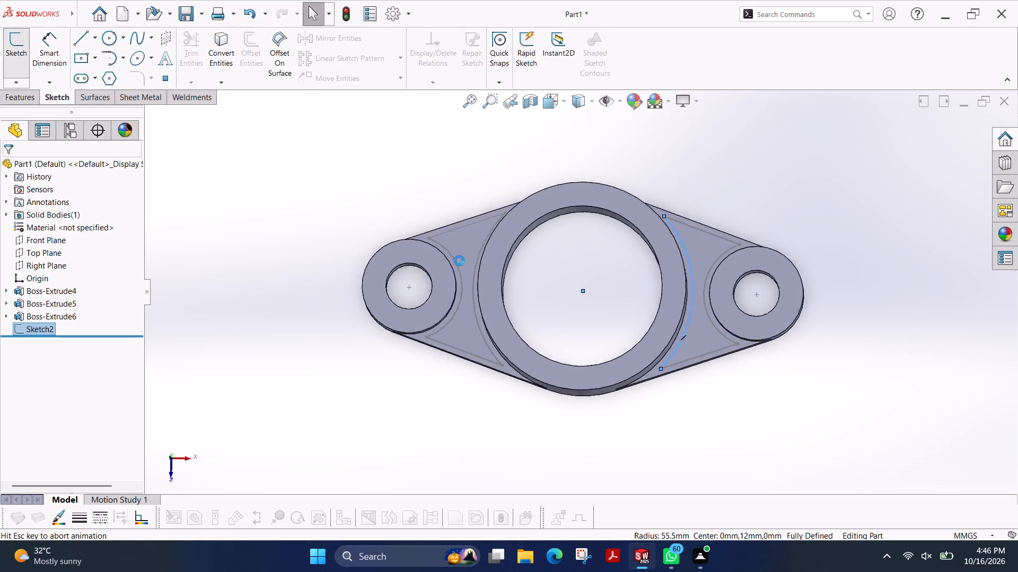
{"action": "scroll", "coordinate": [462, 261], "scroll_direction": "down", "scroll_amount": 3}
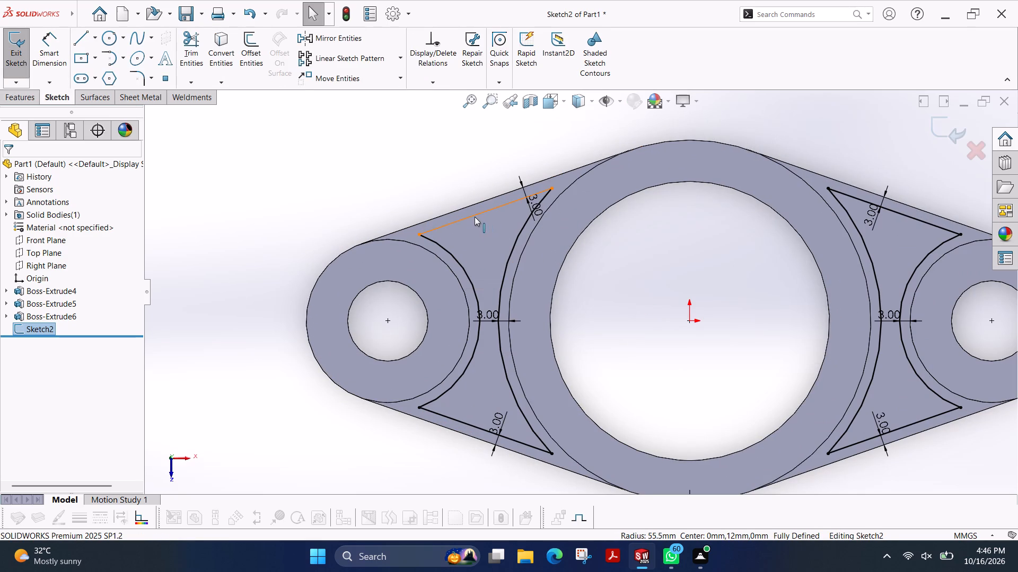
{"action": "scroll", "coordinate": [556, 259], "scroll_direction": "down", "scroll_amount": 2}
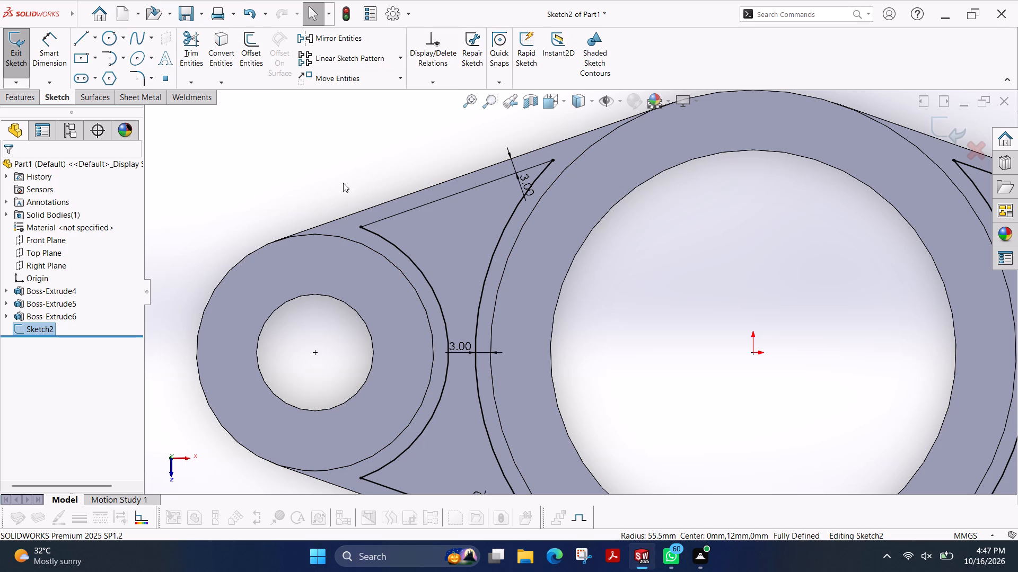
{"action": "left_click", "coordinate": [80, 43]}
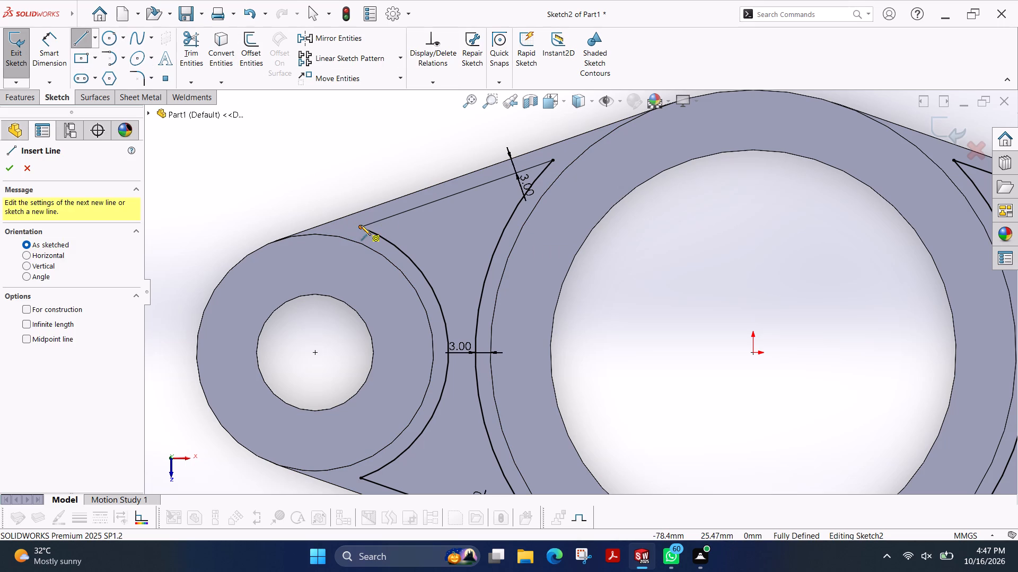
{"action": "left_click", "coordinate": [361, 227]}
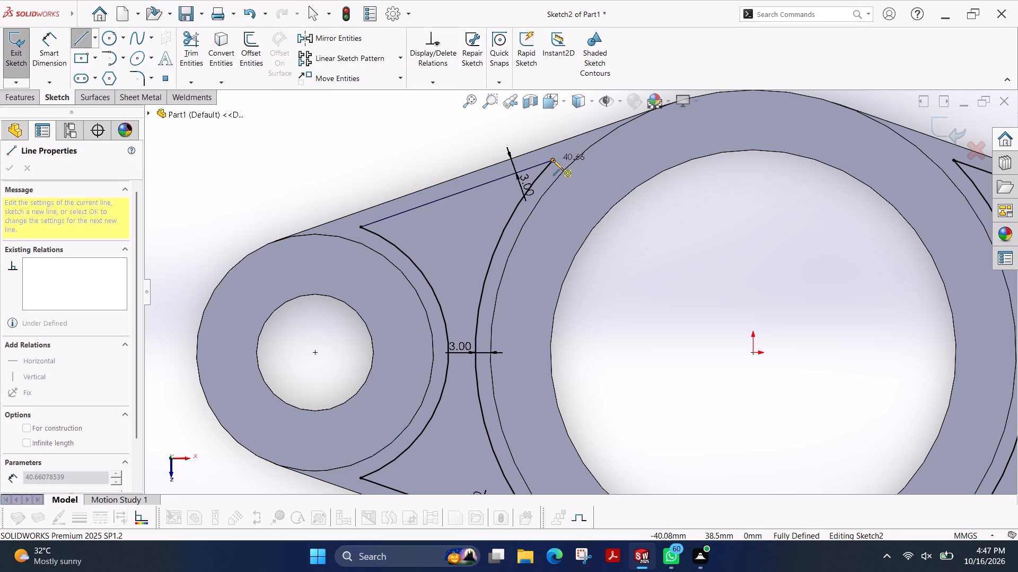
{"action": "left_click", "coordinate": [554, 159]}
{"action": "key", "text": "Escape"}
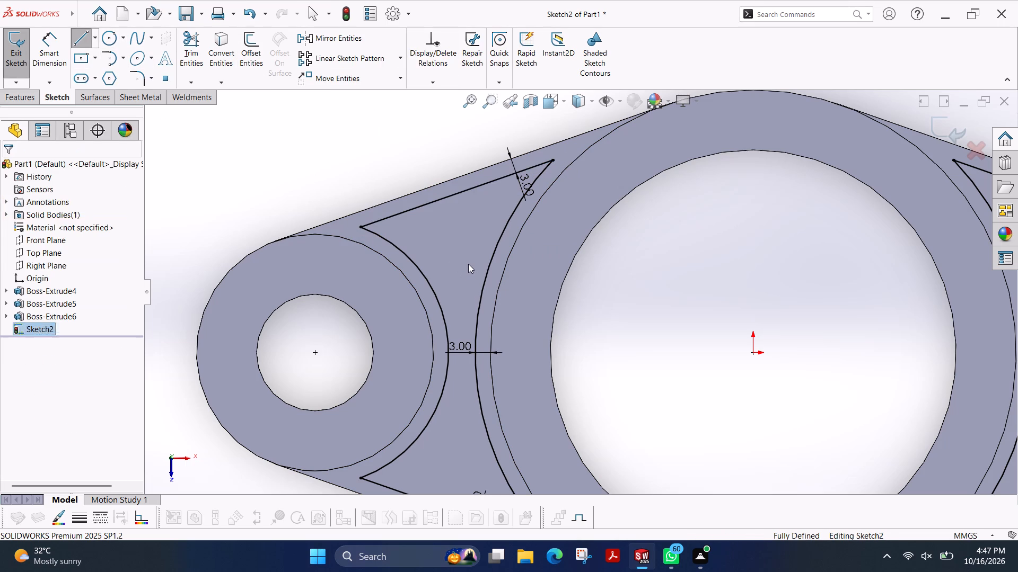
Examine the corners of both web outlines closely for gaps or overshooting ends.
{"action": "scroll", "coordinate": [468, 264], "scroll_direction": "up", "scroll_amount": 2}
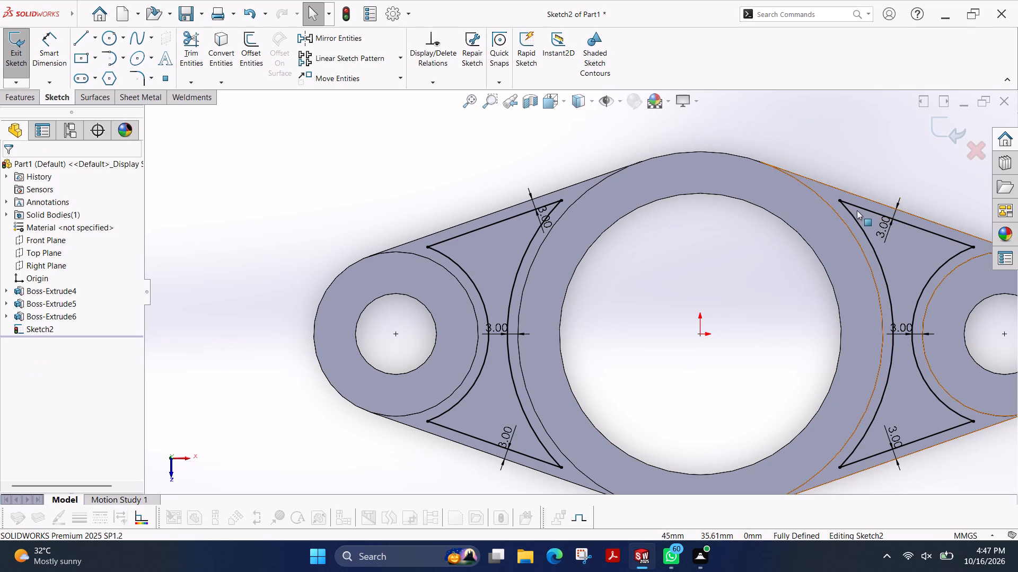
{"action": "scroll", "coordinate": [857, 210], "scroll_direction": "down", "scroll_amount": 7}
{"action": "scroll", "coordinate": [594, 223], "scroll_direction": "down", "scroll_amount": 4}
{"action": "scroll", "coordinate": [683, 240], "scroll_direction": "down", "scroll_amount": 9}
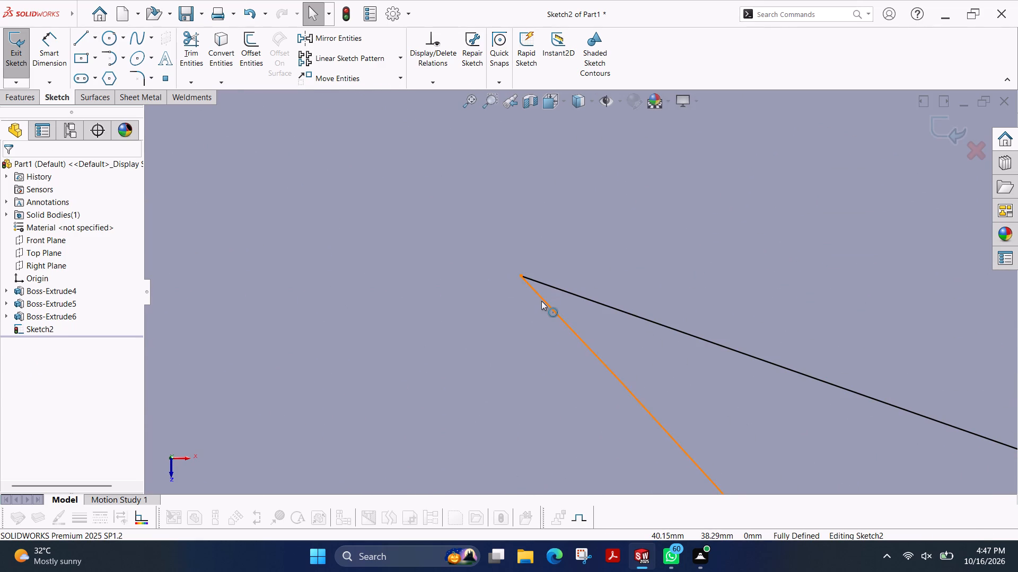
{"action": "scroll", "coordinate": [541, 301], "scroll_direction": "up", "scroll_amount": 5}
{"action": "scroll", "coordinate": [648, 350], "scroll_direction": "up", "scroll_amount": 6}
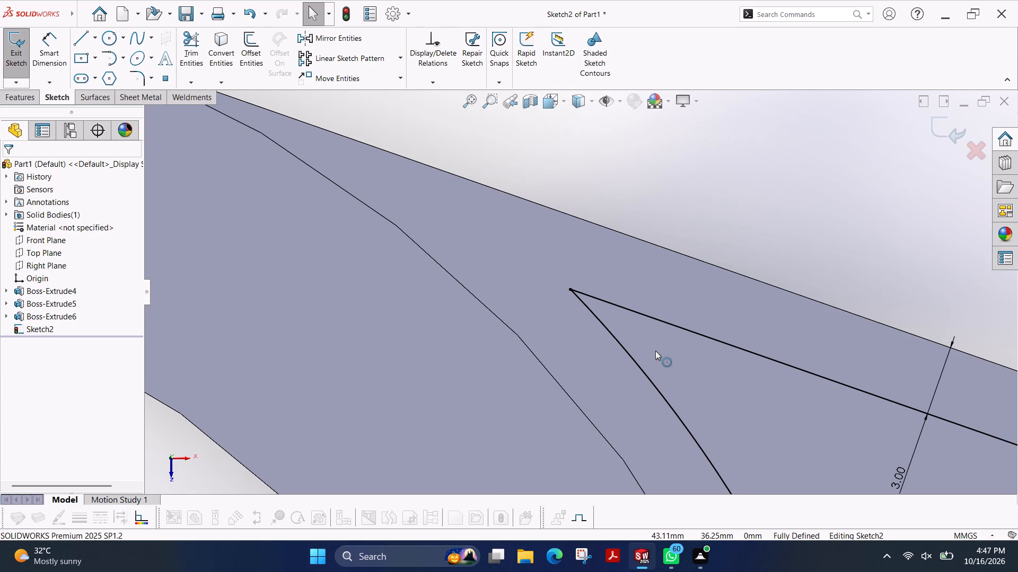
{"action": "scroll", "coordinate": [655, 351], "scroll_direction": "up", "scroll_amount": 4}
{"action": "scroll", "coordinate": [888, 376], "scroll_direction": "up", "scroll_amount": 2}
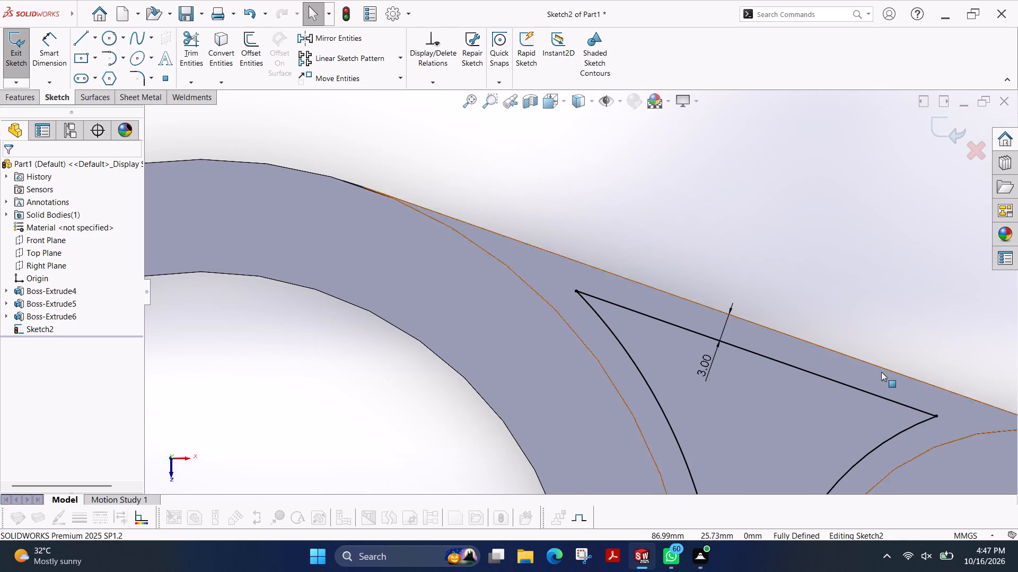
{"action": "scroll", "coordinate": [881, 372], "scroll_direction": "up", "scroll_amount": 2}
{"action": "scroll", "coordinate": [708, 288], "scroll_direction": "up", "scroll_amount": 3}
{"action": "scroll", "coordinate": [619, 398], "scroll_direction": "up", "scroll_amount": 3}
{"action": "scroll", "coordinate": [619, 398], "scroll_direction": "down", "scroll_amount": 6}
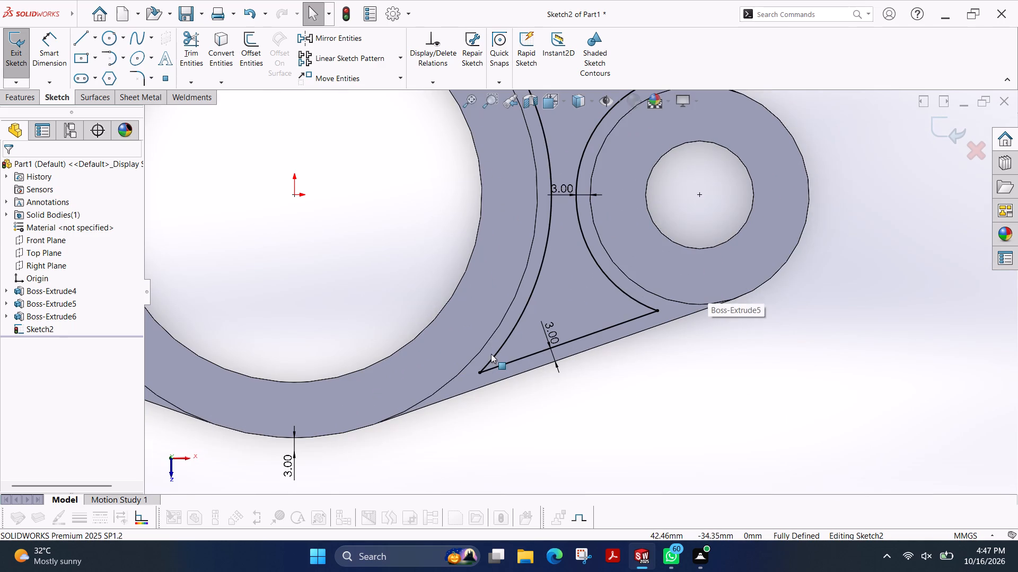
{"action": "scroll", "coordinate": [482, 381], "scroll_direction": "down", "scroll_amount": 5}
{"action": "scroll", "coordinate": [519, 334], "scroll_direction": "down", "scroll_amount": 4}
{"action": "scroll", "coordinate": [520, 334], "scroll_direction": "up", "scroll_amount": 3}
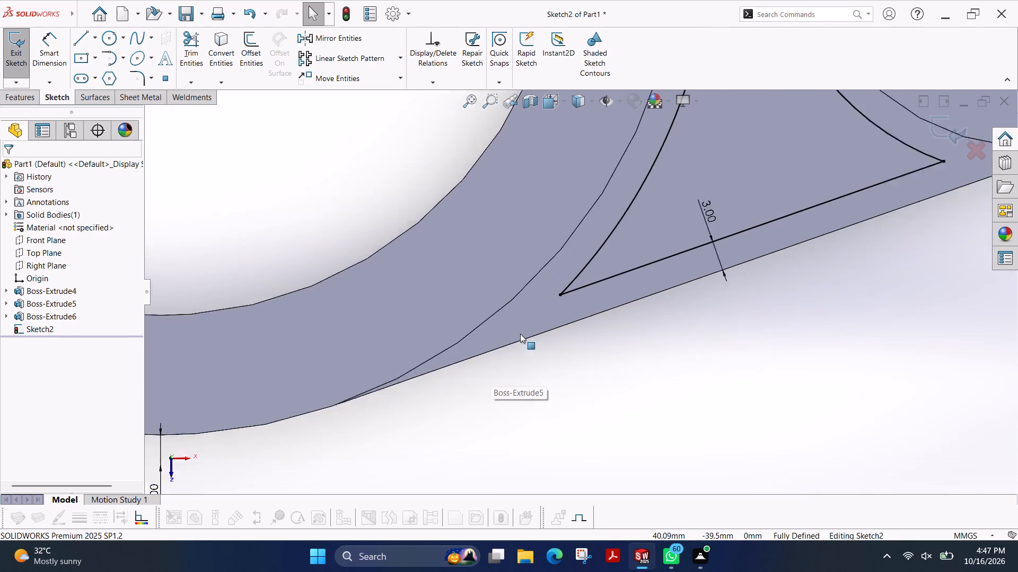
{"action": "scroll", "coordinate": [520, 334], "scroll_direction": "up", "scroll_amount": 11}
{"action": "scroll", "coordinate": [460, 265], "scroll_direction": "down", "scroll_amount": 4}
{"action": "scroll", "coordinate": [326, 327], "scroll_direction": "down", "scroll_amount": 4}
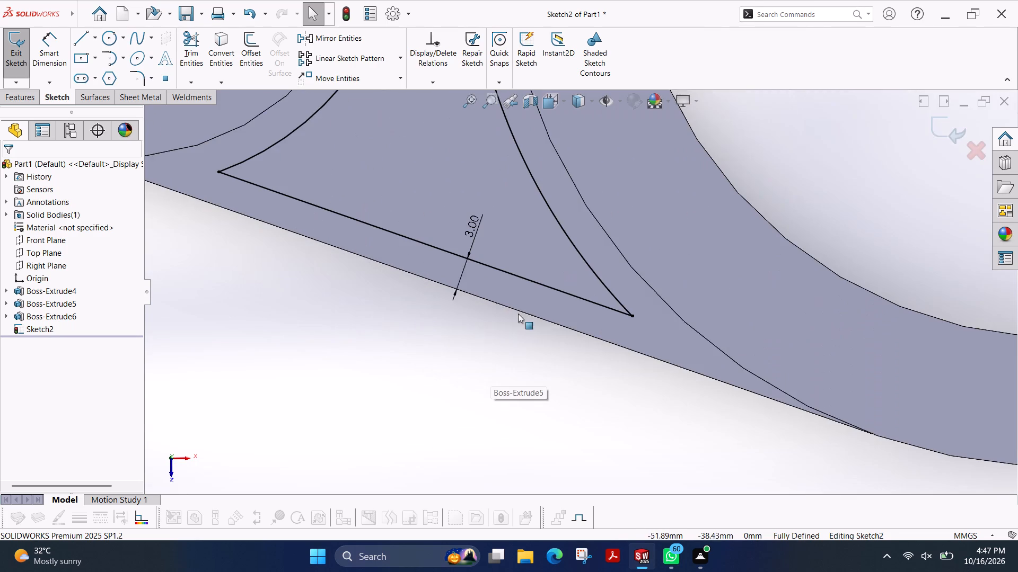
{"action": "scroll", "coordinate": [559, 312], "scroll_direction": "down", "scroll_amount": 3}
{"action": "scroll", "coordinate": [621, 314], "scroll_direction": "up", "scroll_amount": 16}
{"action": "scroll", "coordinate": [624, 313], "scroll_direction": "down", "scroll_amount": 3}
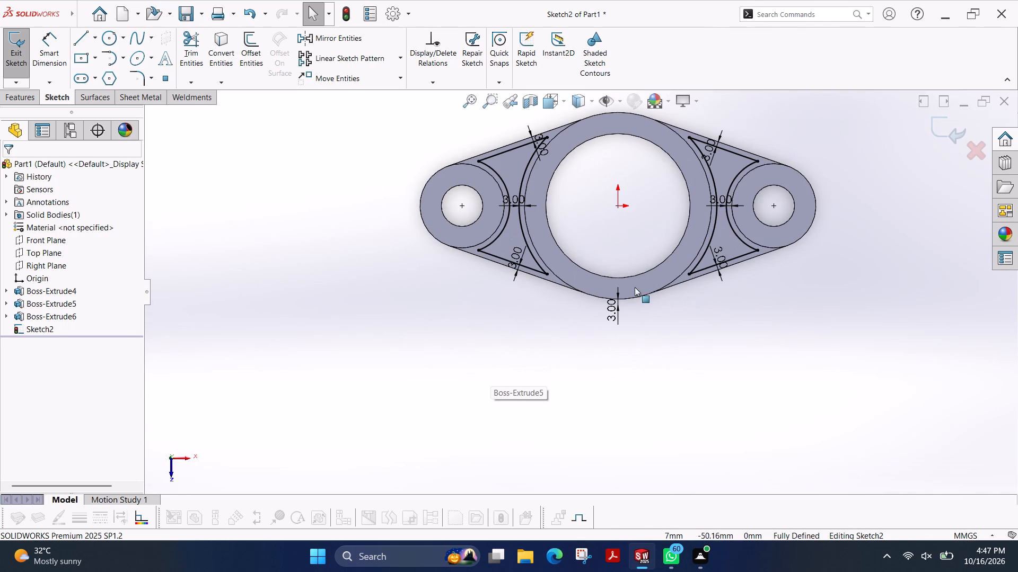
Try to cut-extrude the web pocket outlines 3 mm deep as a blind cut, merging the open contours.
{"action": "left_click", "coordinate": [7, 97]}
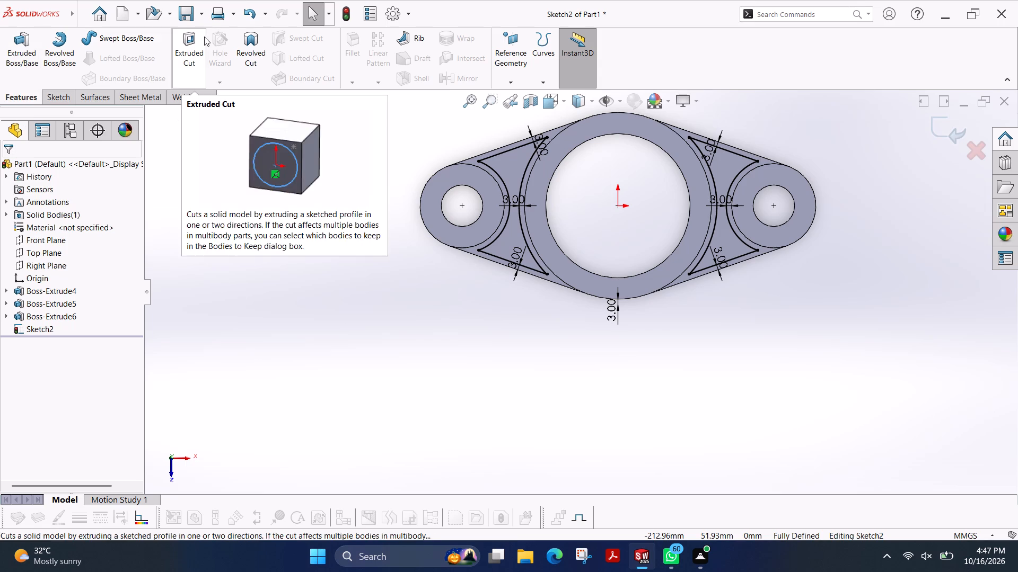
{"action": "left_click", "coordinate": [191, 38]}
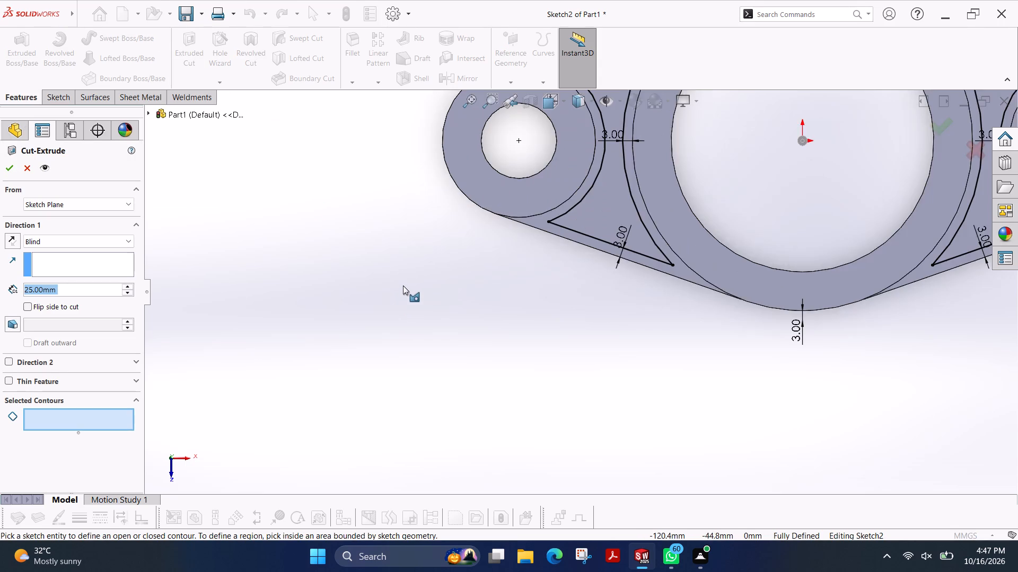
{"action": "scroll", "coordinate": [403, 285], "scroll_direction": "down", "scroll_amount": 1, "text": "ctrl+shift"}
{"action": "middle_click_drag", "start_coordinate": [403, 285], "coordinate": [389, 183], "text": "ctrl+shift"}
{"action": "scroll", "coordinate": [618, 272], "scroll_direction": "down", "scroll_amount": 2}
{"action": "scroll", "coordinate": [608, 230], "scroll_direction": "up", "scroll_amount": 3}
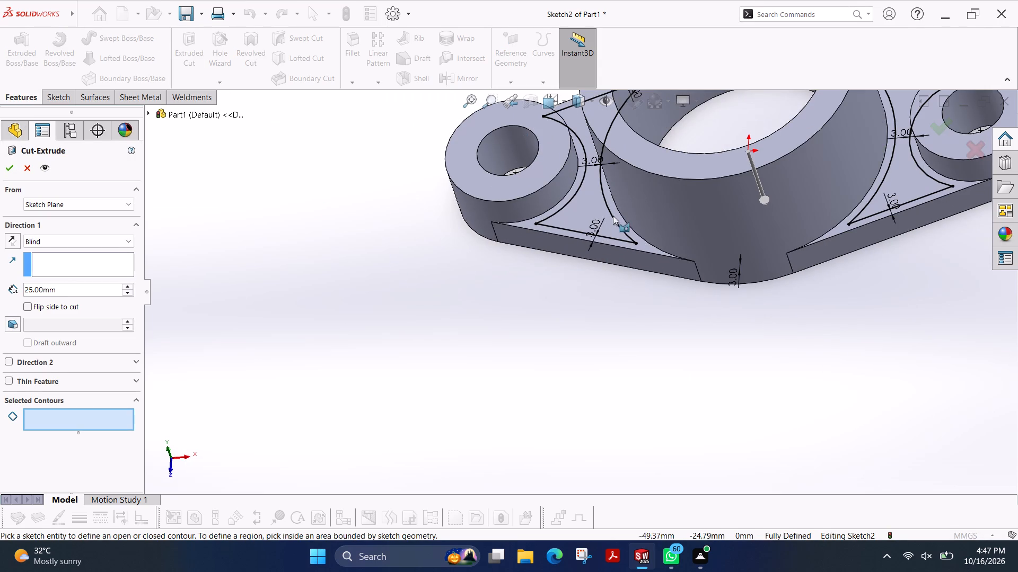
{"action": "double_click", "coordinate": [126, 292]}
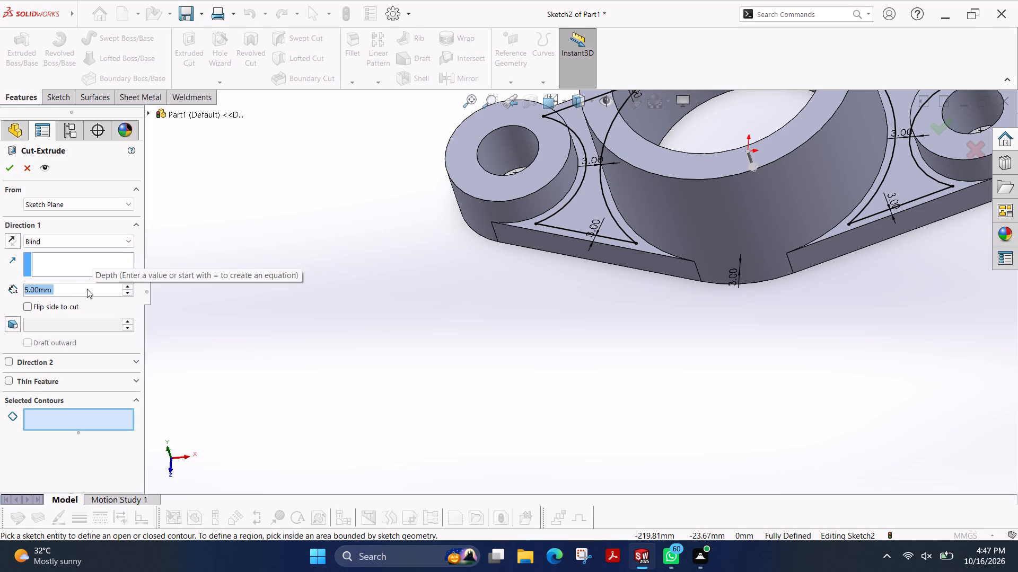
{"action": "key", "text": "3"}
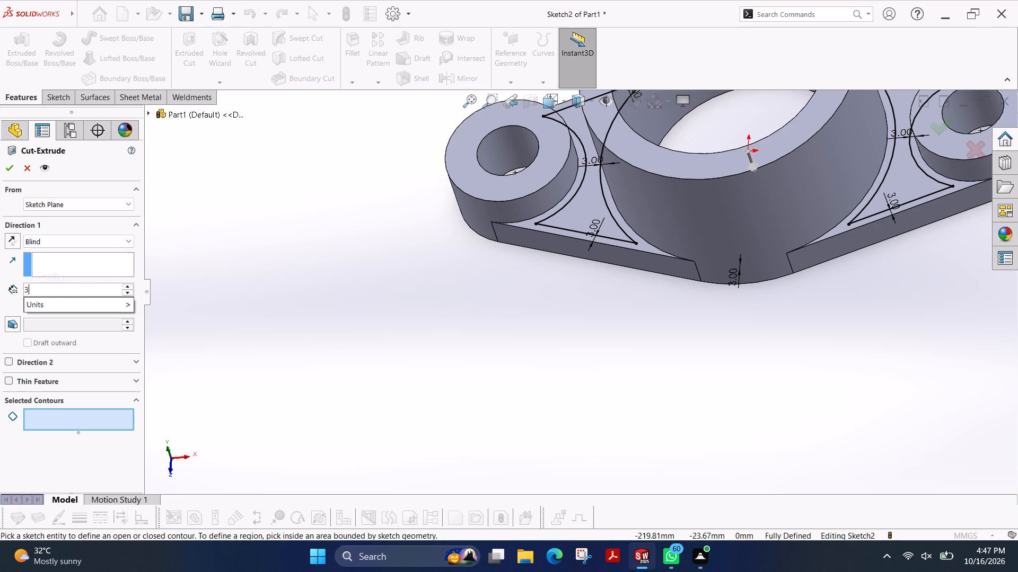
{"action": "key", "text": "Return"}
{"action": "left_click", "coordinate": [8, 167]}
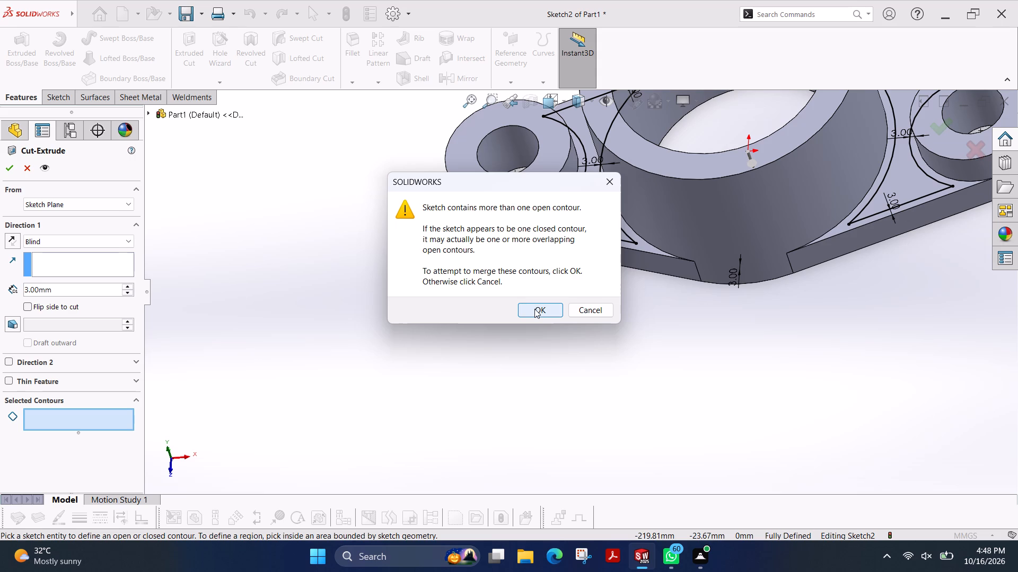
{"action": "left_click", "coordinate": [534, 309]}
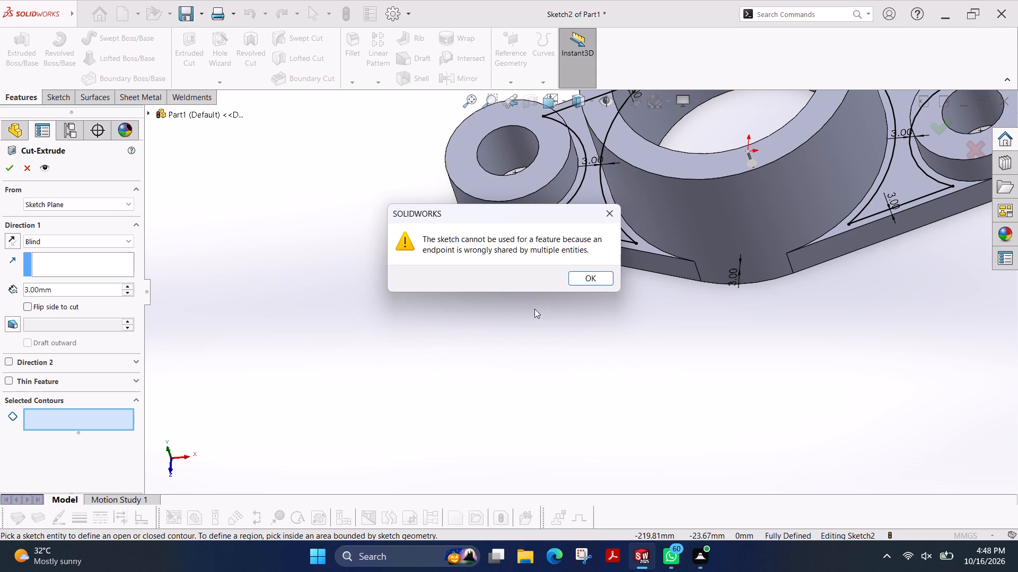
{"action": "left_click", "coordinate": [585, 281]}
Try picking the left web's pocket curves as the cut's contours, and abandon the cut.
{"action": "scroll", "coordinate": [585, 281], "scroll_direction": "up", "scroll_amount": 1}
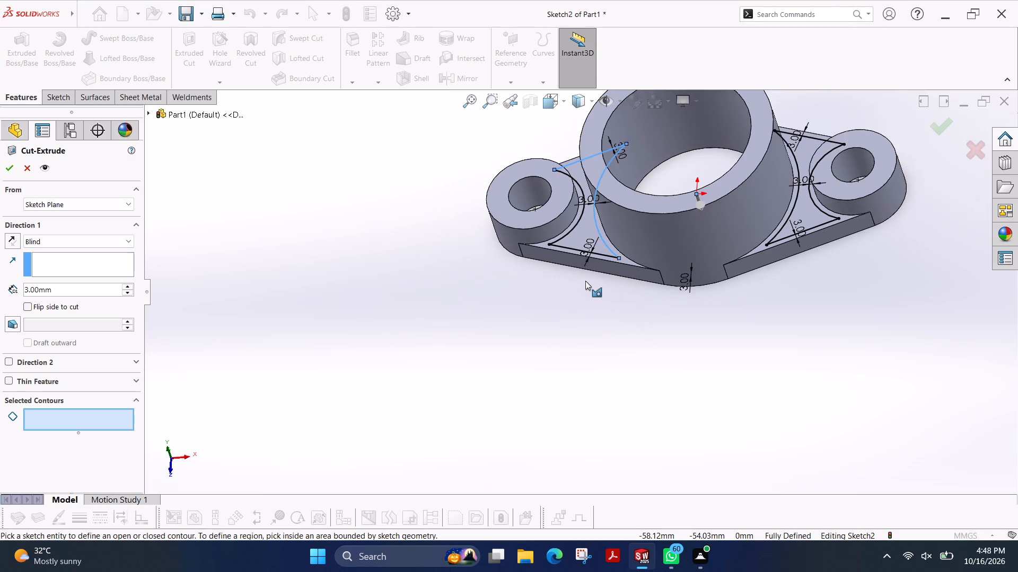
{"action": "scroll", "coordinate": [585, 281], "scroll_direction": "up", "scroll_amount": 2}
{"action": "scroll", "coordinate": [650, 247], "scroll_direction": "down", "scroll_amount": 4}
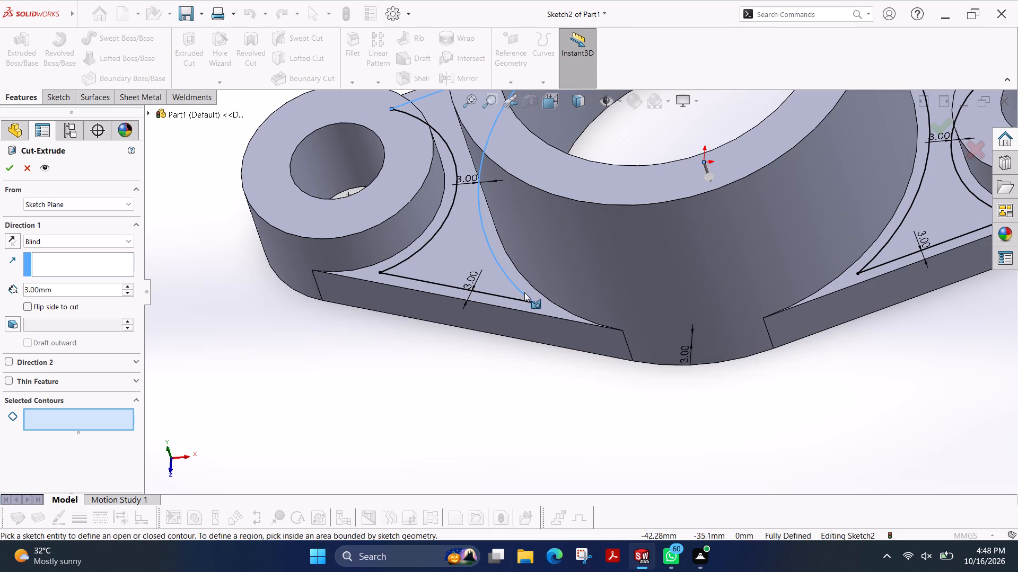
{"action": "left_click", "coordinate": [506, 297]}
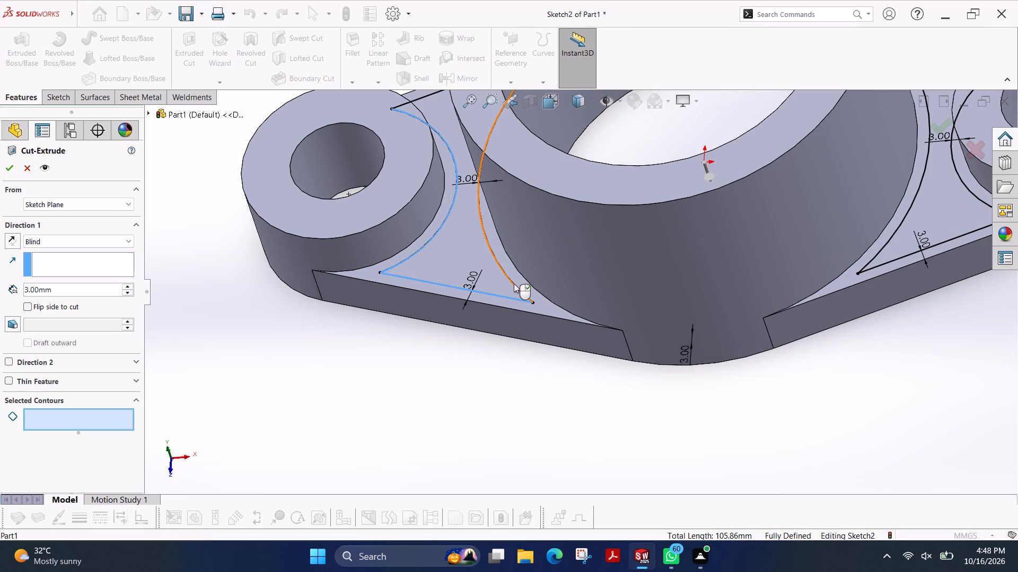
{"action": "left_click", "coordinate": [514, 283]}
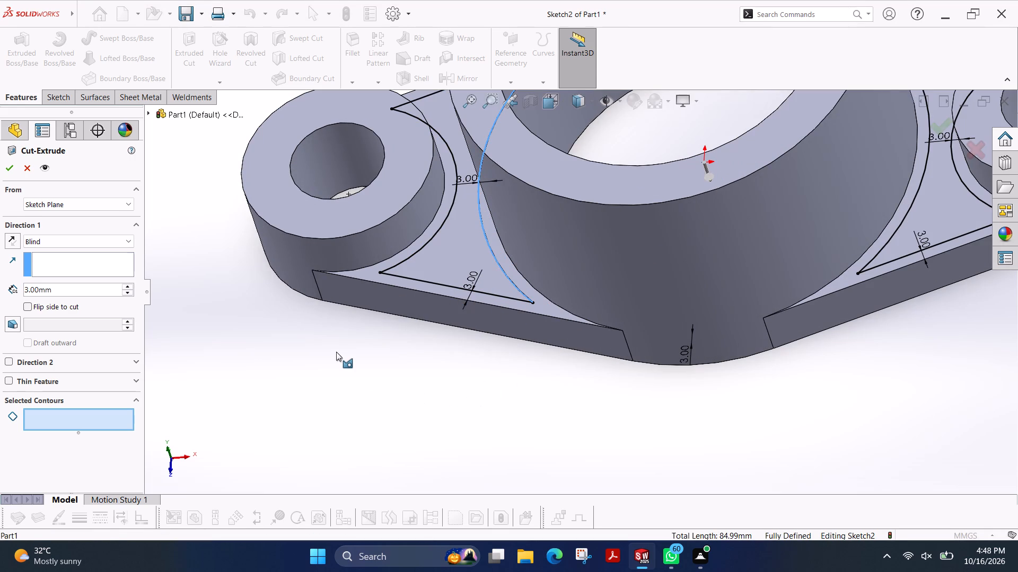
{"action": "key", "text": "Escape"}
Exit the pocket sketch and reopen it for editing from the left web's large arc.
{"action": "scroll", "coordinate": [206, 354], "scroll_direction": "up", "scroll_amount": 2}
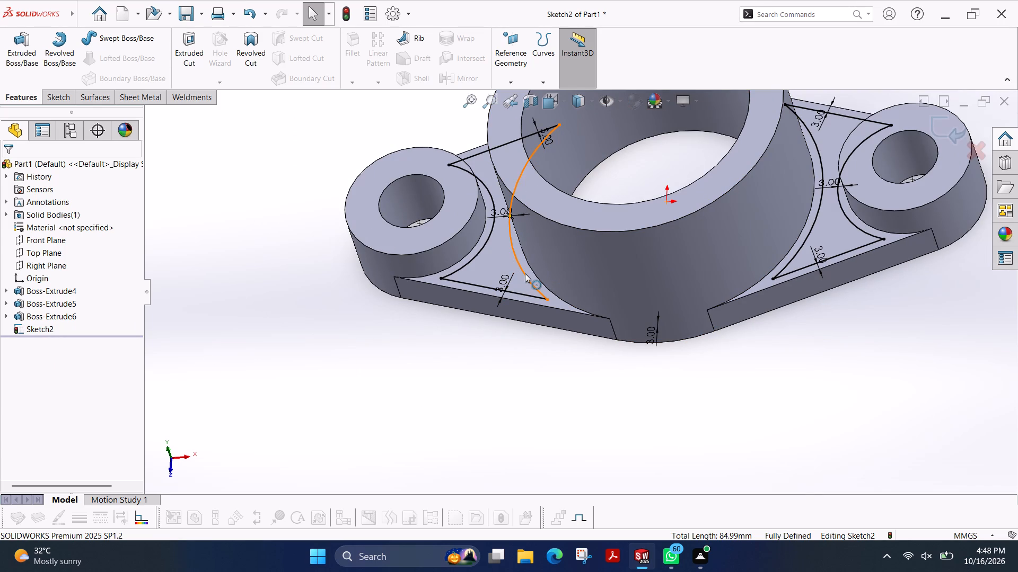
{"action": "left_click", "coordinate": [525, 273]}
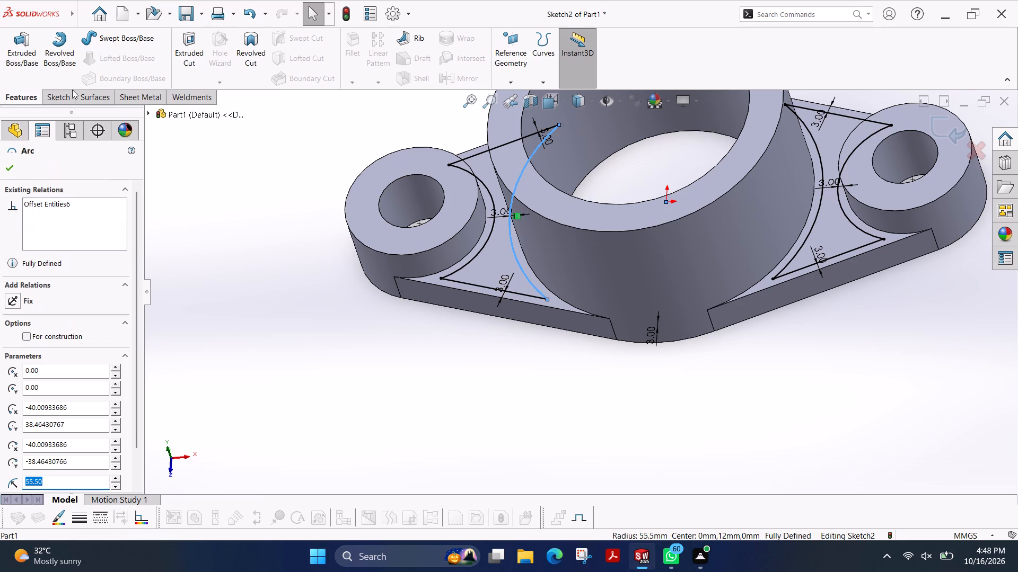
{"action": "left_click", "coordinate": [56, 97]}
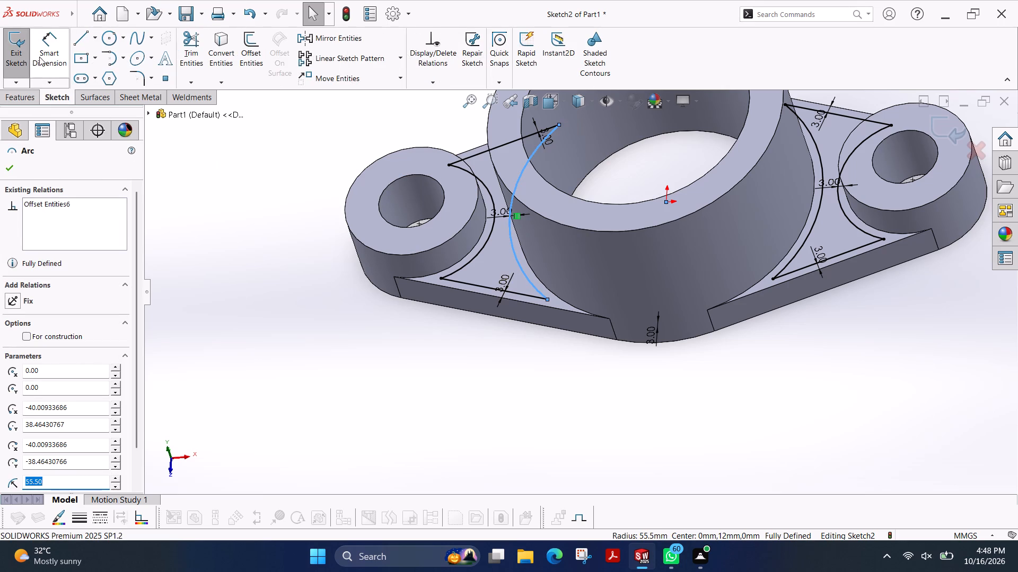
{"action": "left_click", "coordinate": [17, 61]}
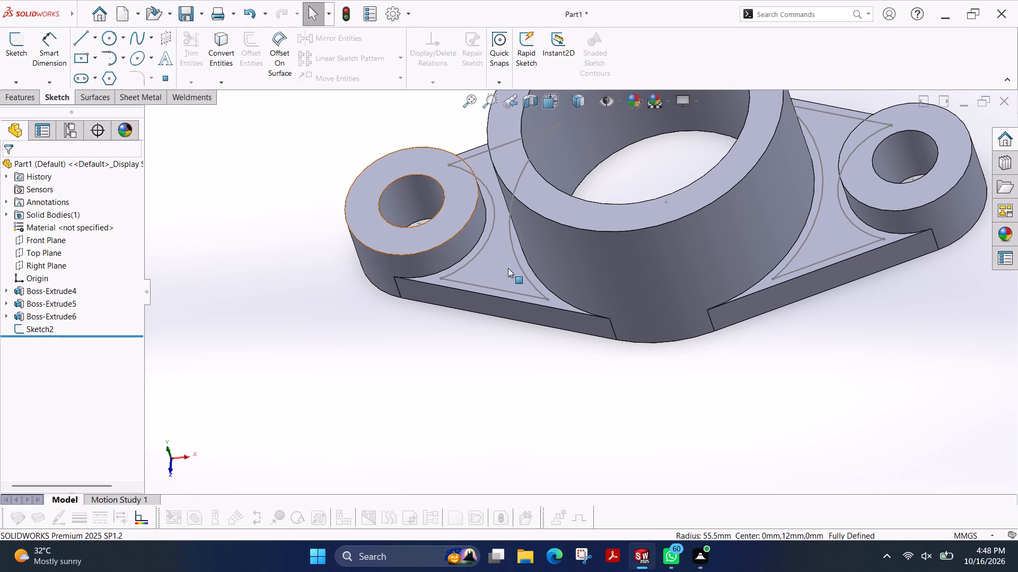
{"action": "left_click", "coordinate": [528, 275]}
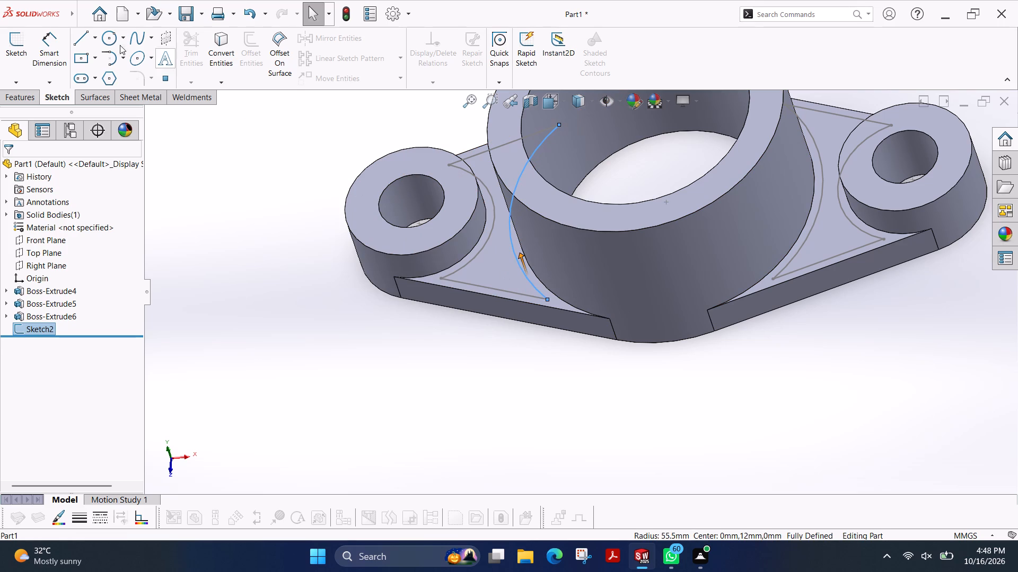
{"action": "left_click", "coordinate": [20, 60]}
Examine the pocket outlines on both webs closely, checking the corners where the arcs and lines meet.
{"action": "scroll", "coordinate": [483, 290], "scroll_direction": "down", "scroll_amount": 1}
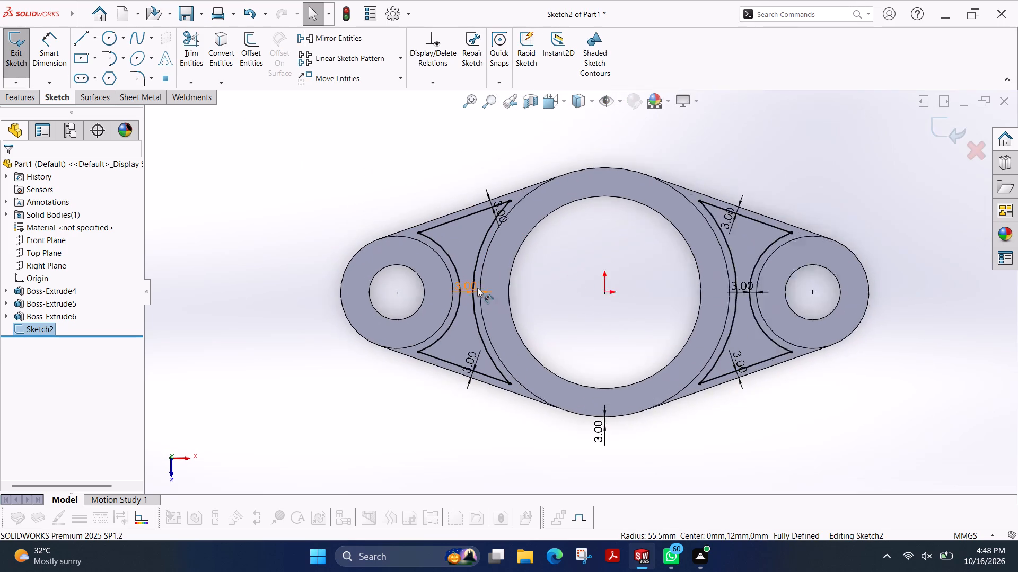
{"action": "scroll", "coordinate": [477, 288], "scroll_direction": "down", "scroll_amount": 5}
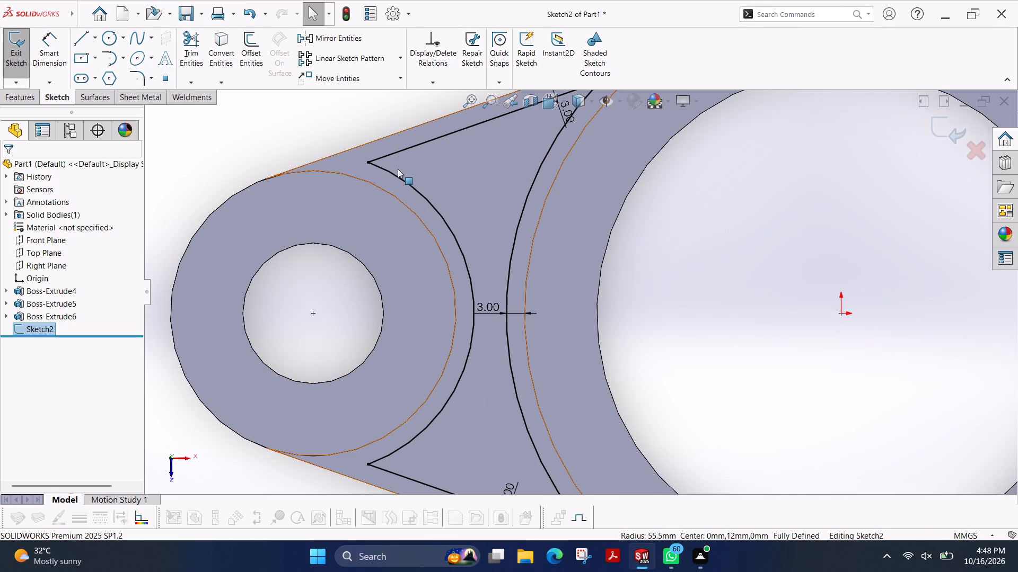
{"action": "scroll", "coordinate": [492, 354], "scroll_direction": "up", "scroll_amount": 2}
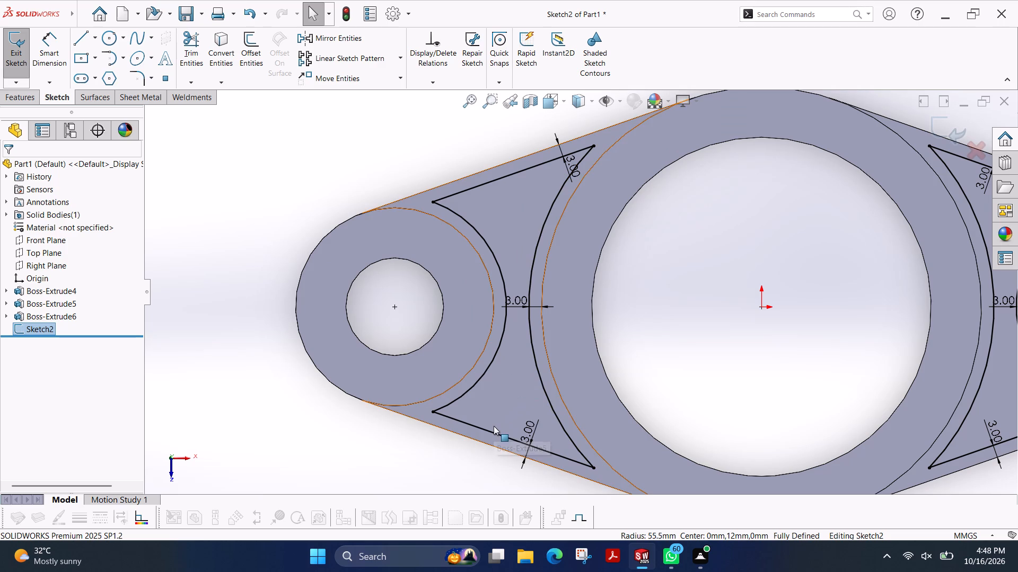
{"action": "scroll", "coordinate": [846, 329], "scroll_direction": "down", "scroll_amount": 2}
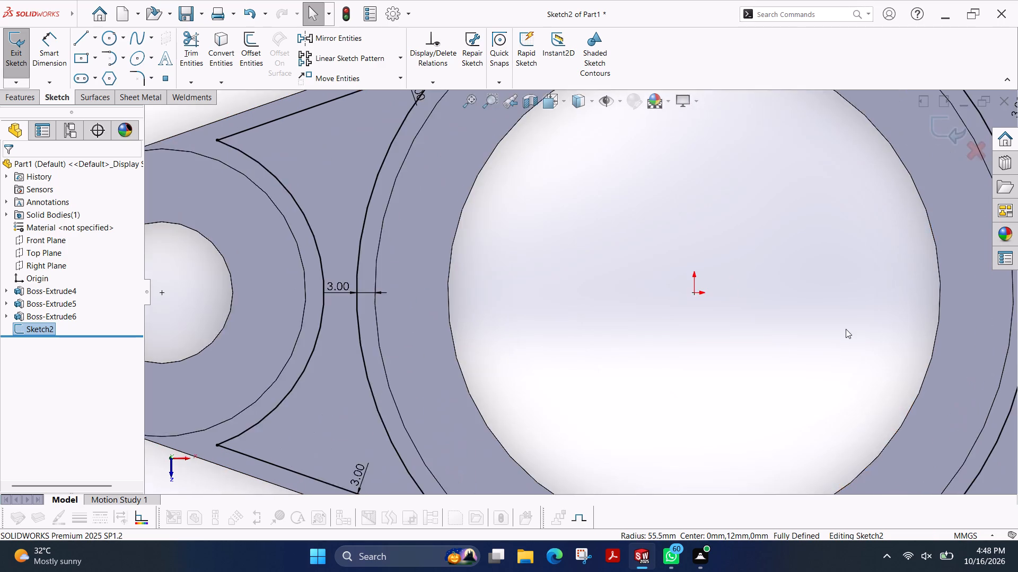
{"action": "scroll", "coordinate": [851, 323], "scroll_direction": "up", "scroll_amount": 4}
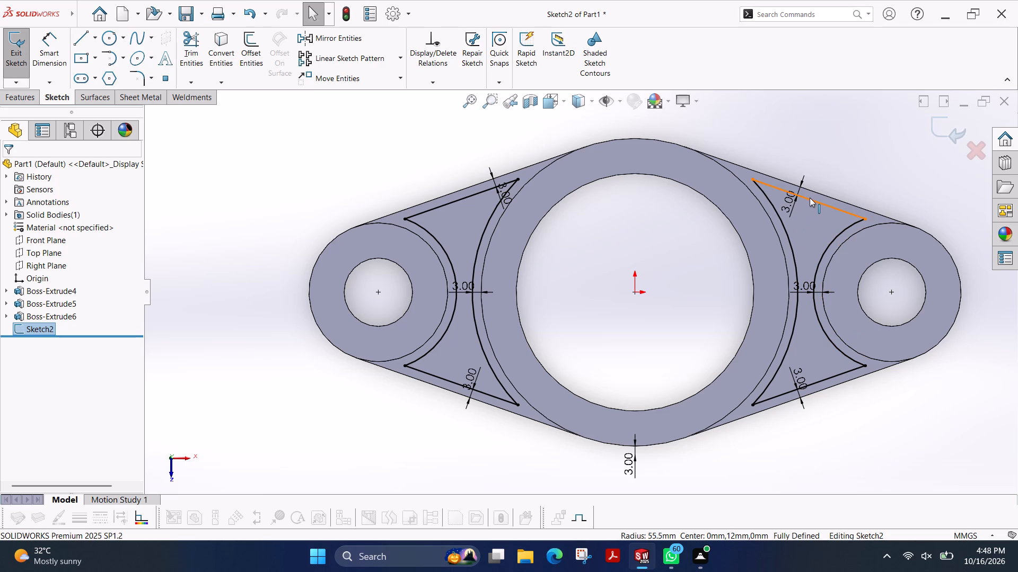
{"action": "key", "text": "Escape"}
{"action": "key", "text": "Escape"}
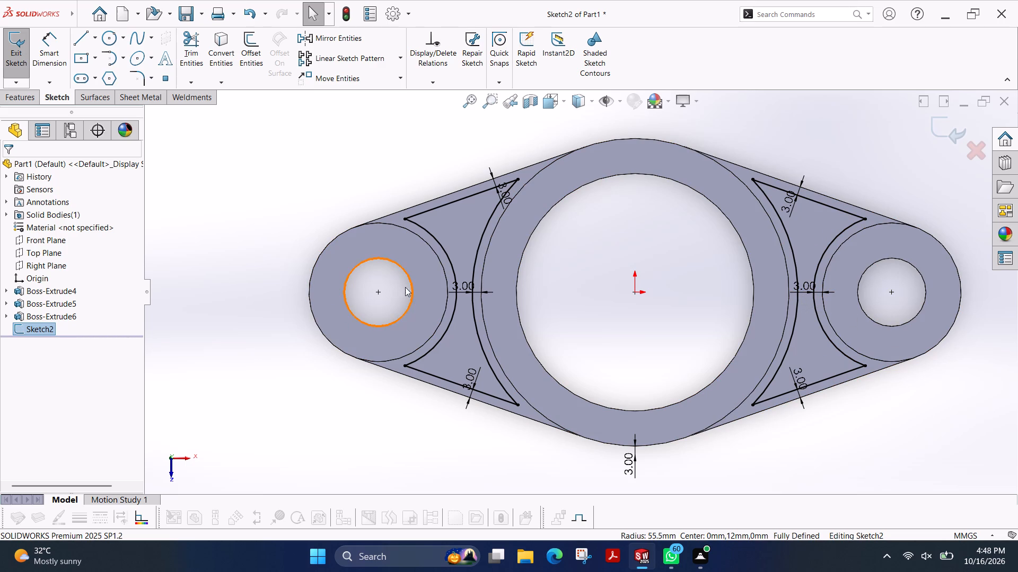
Power-trim away all the pocket outline curves on both webs and exit the sketch.
{"action": "left_click", "coordinate": [196, 46]}
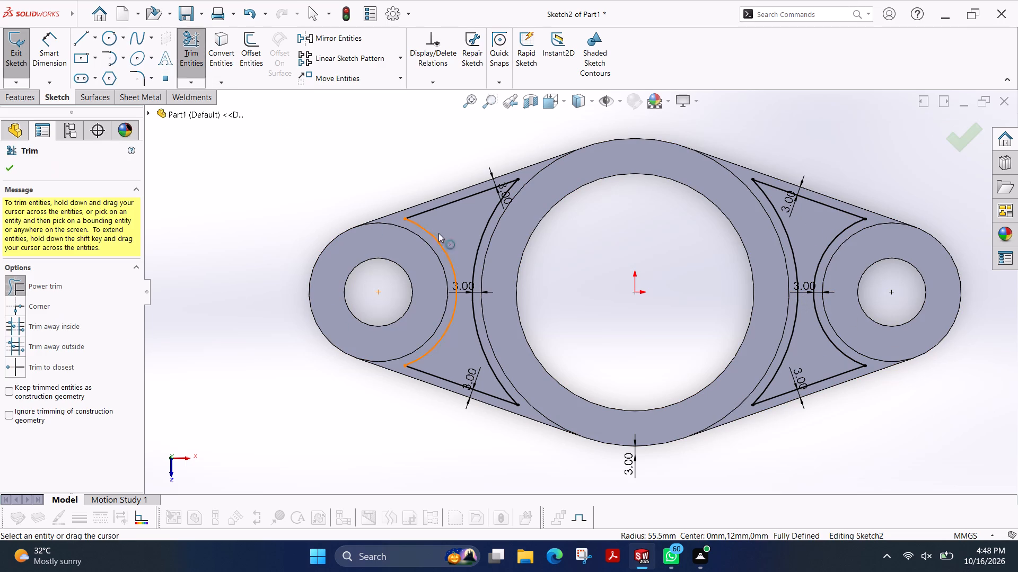
{"action": "left_click_drag", "start_coordinate": [564, 165], "coordinate": [767, 336]}
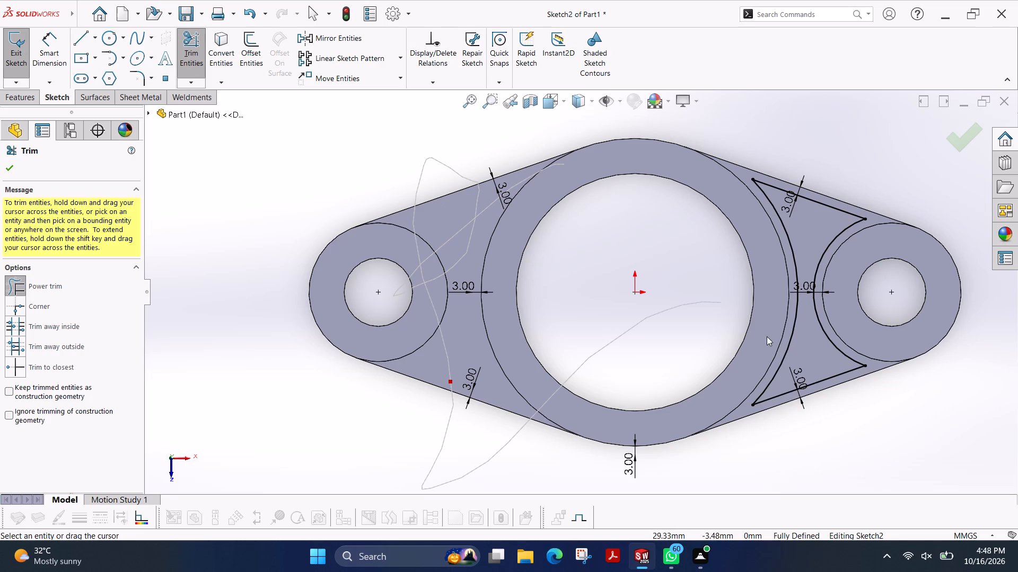
{"action": "left_click_drag", "start_coordinate": [767, 336], "coordinate": [461, 412]}
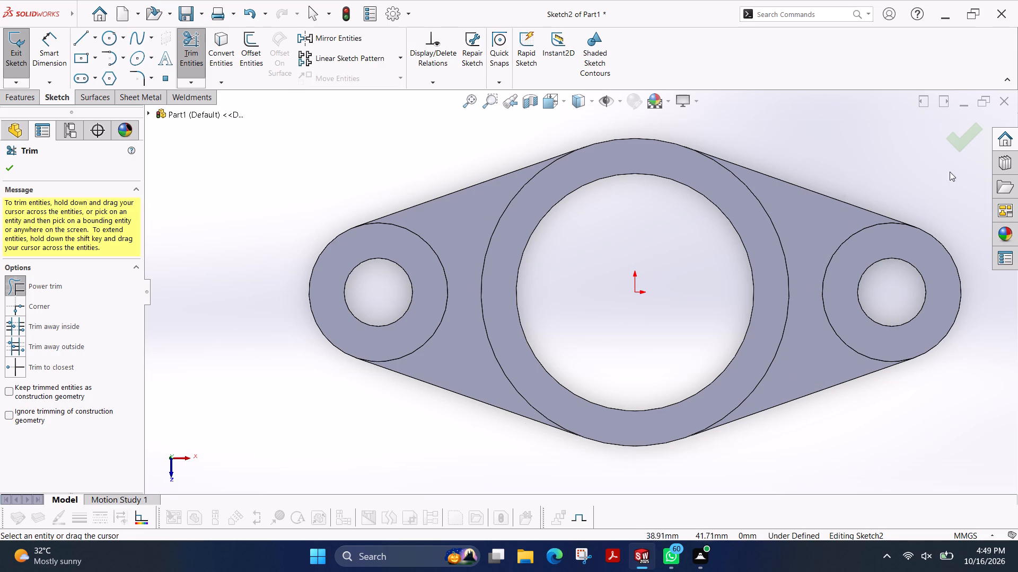
{"action": "left_click", "coordinate": [967, 136]}
{"action": "left_click", "coordinate": [959, 139]}
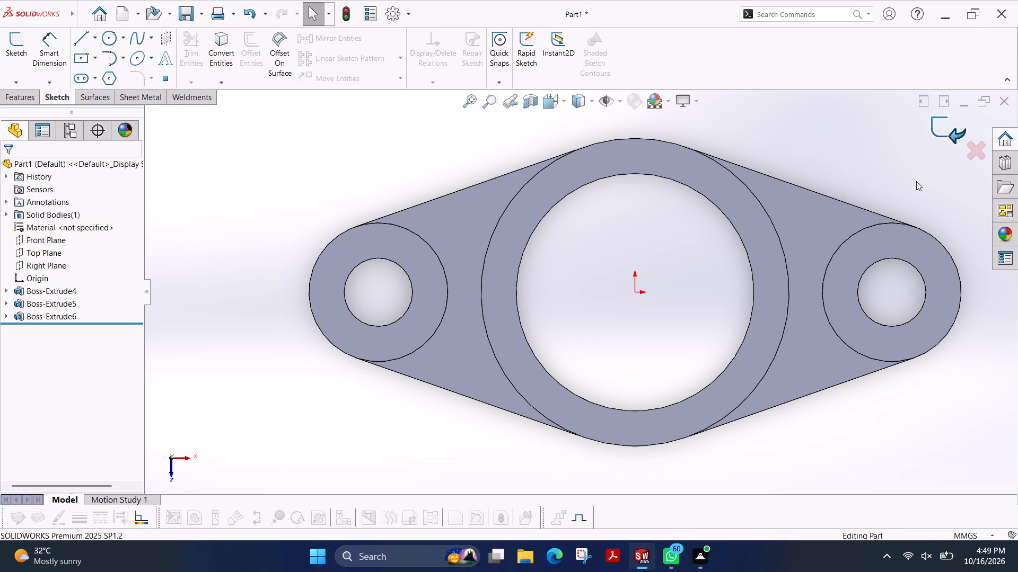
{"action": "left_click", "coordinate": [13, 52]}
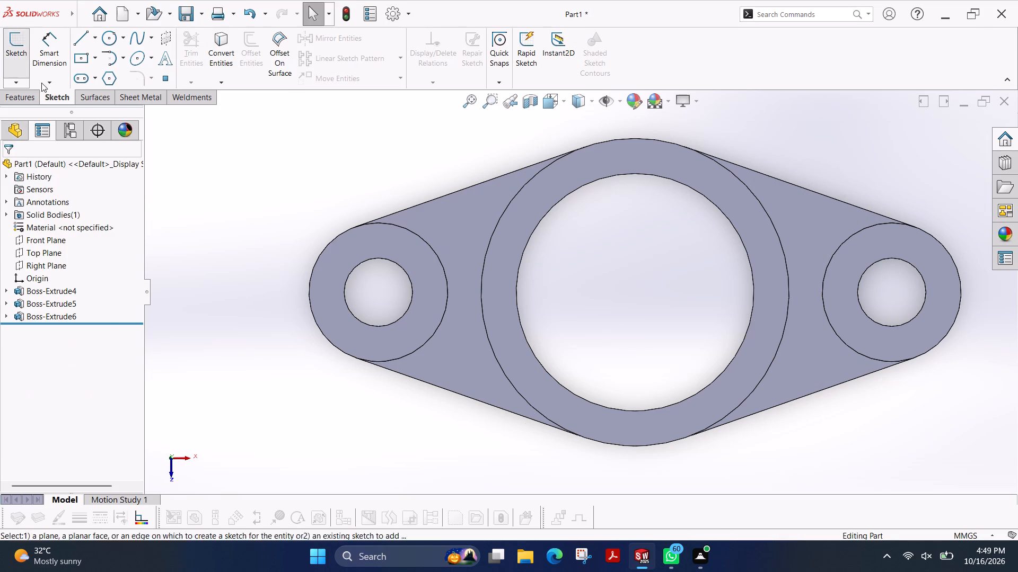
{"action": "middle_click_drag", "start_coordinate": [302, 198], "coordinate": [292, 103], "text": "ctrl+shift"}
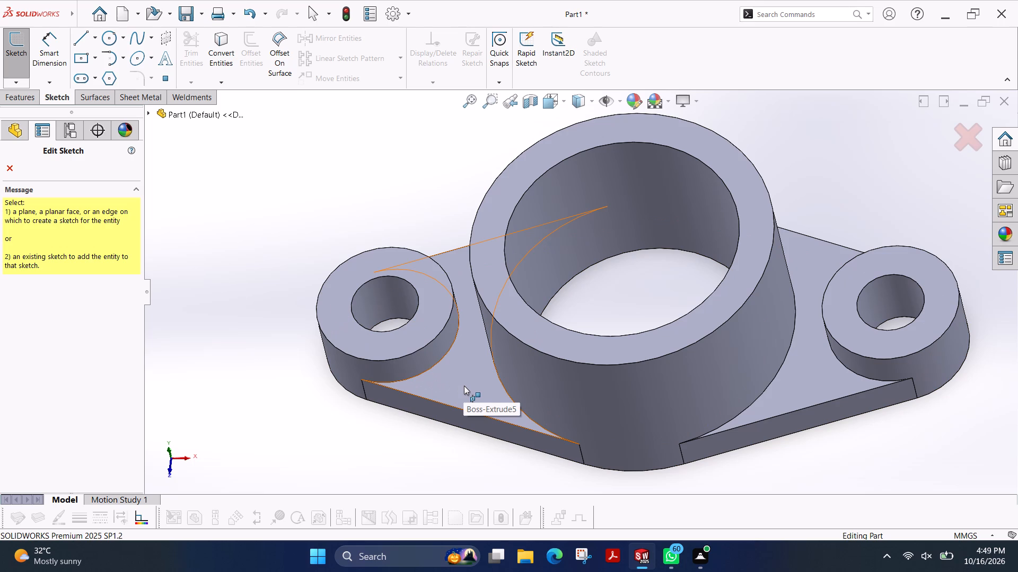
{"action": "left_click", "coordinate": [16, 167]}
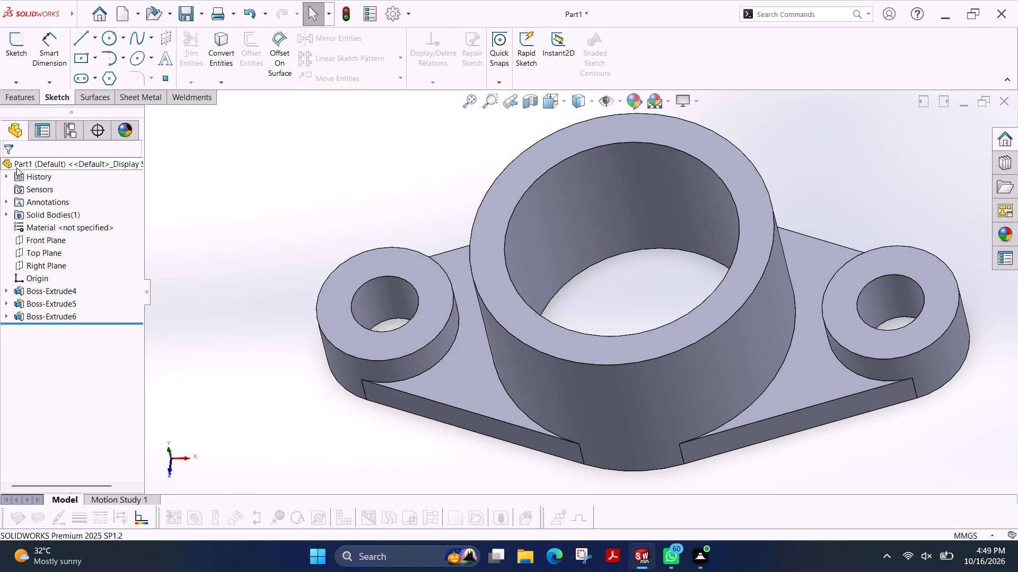
Create a reference plane offset 12 mm above the Top Plane.
{"action": "left_click", "coordinate": [35, 100]}
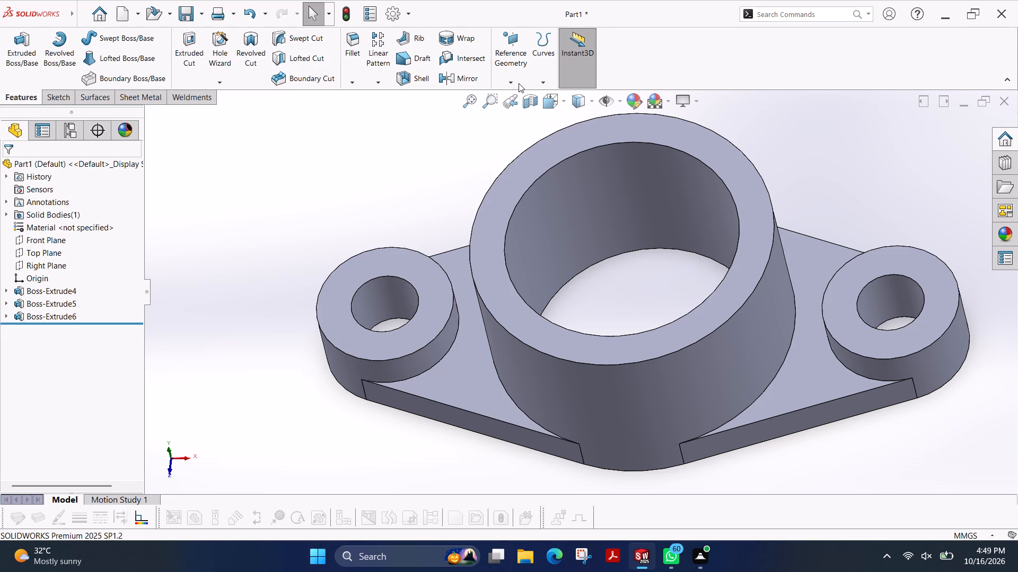
{"action": "left_click", "coordinate": [519, 83]}
{"action": "left_click", "coordinate": [525, 94]}
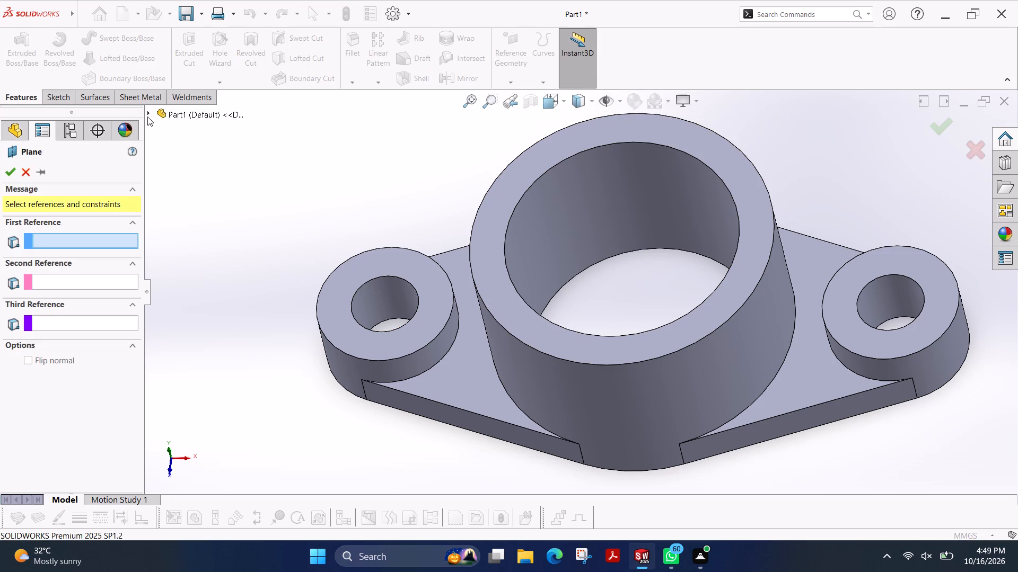
{"action": "left_click", "coordinate": [148, 113]}
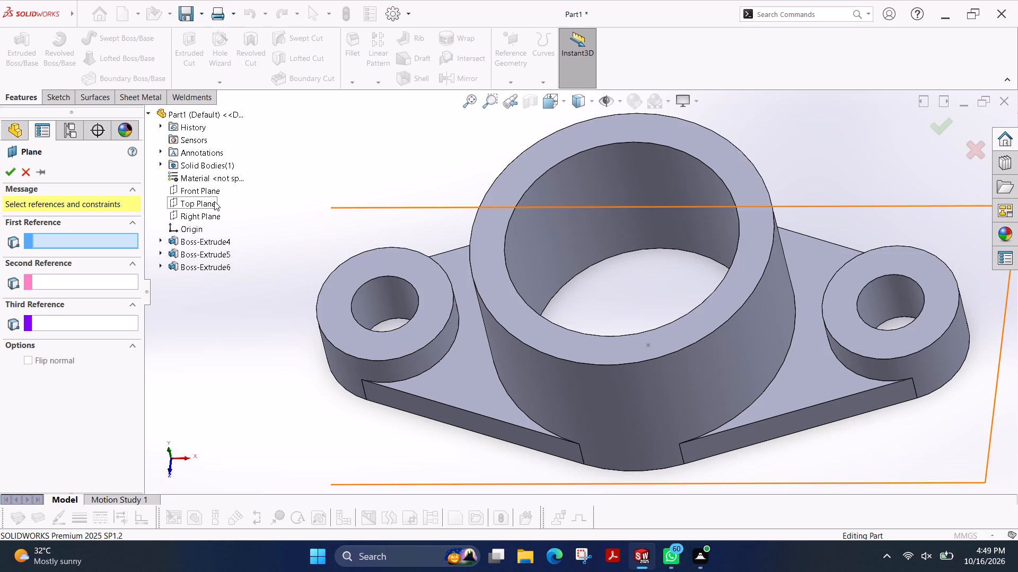
{"action": "left_click", "coordinate": [209, 205]}
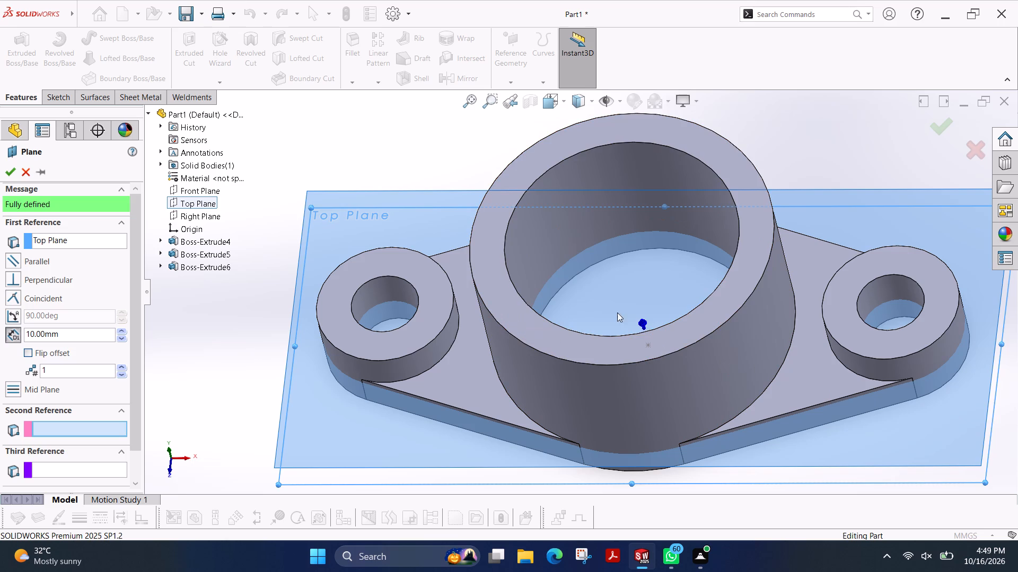
{"action": "left_click_drag", "start_coordinate": [640, 323], "coordinate": [645, 281]}
{"action": "left_click_drag", "start_coordinate": [644, 324], "coordinate": [639, 283]}
{"action": "left_click", "coordinate": [122, 335]}
{"action": "left_click", "coordinate": [122, 335]}
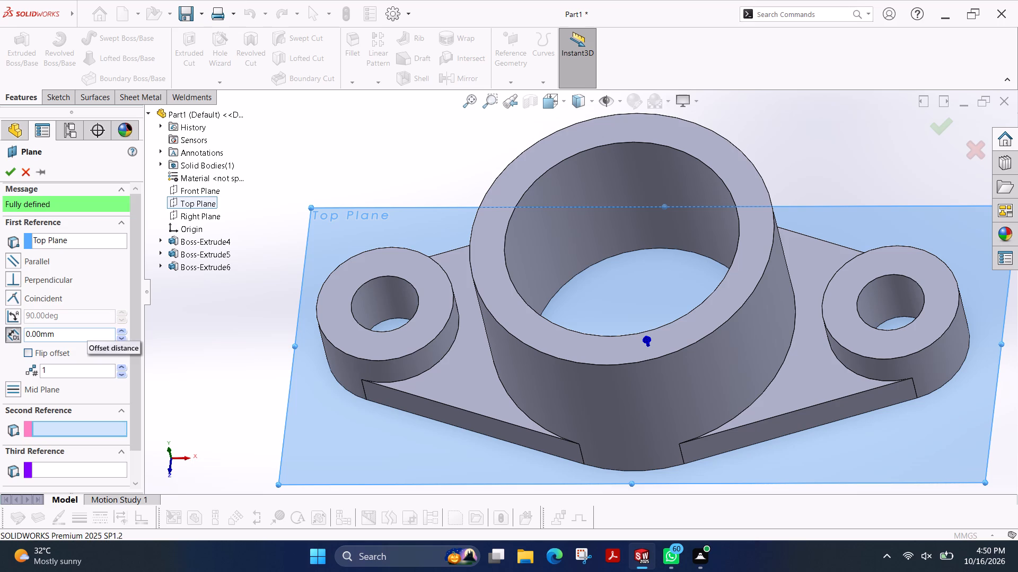
{"action": "double_click", "coordinate": [87, 332]}
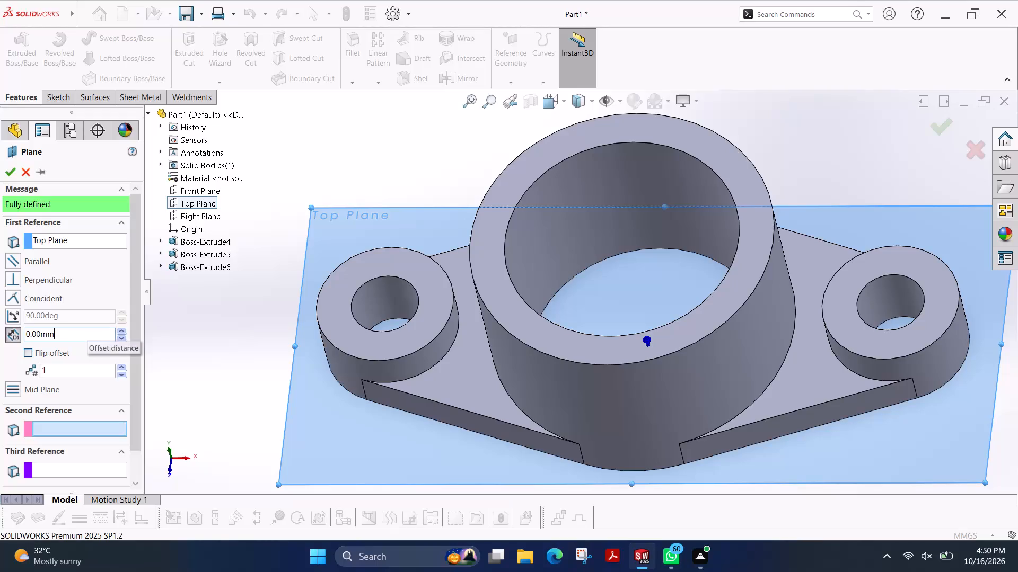
{"action": "type", "text": "12"}
{"action": "key", "text": "Return"}
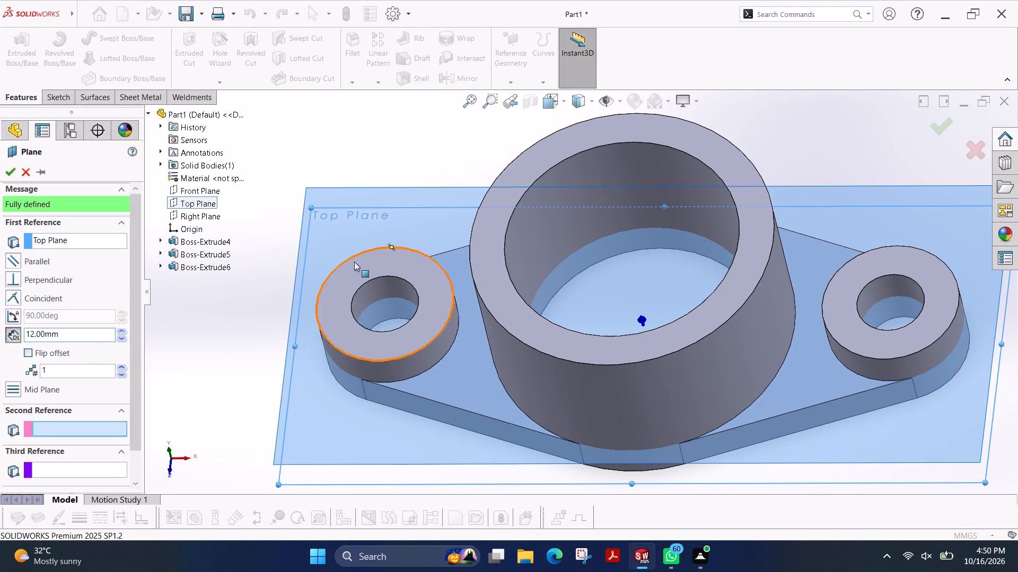
{"action": "triple_click", "coordinate": [120, 339]}
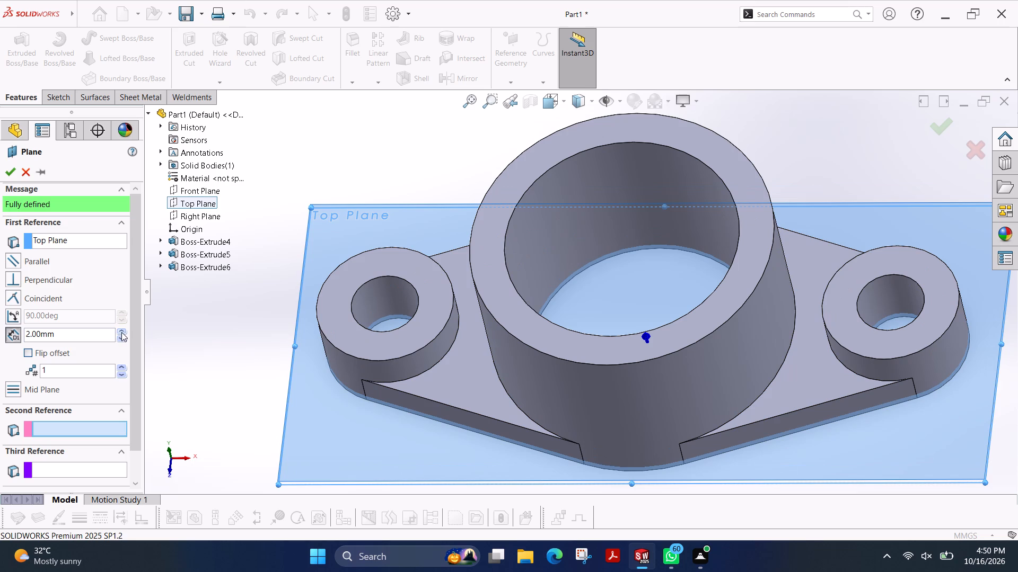
{"action": "left_click", "coordinate": [121, 332]}
{"action": "left_click", "coordinate": [7, 174]}
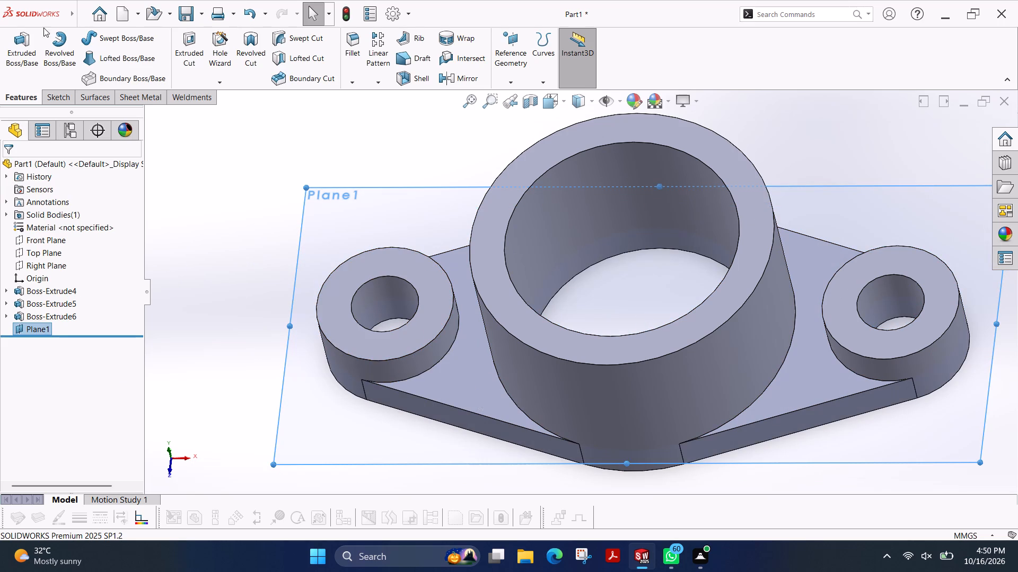
Start a sketch on the new offset plane and draw a circle of about 27 mm radius concentric with each side lug.
{"action": "left_click", "coordinate": [69, 99]}
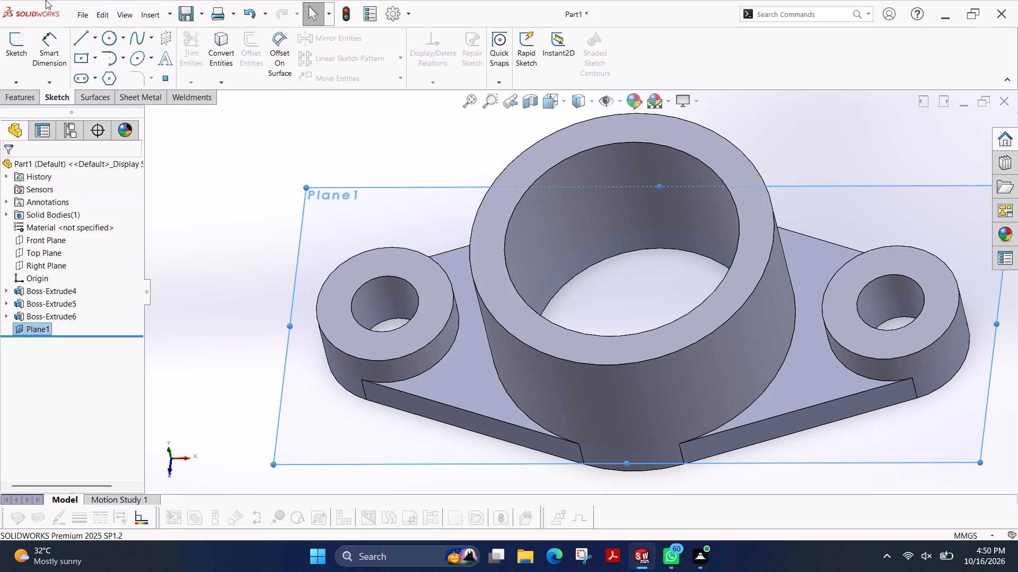
{"action": "left_click", "coordinate": [300, 115]}
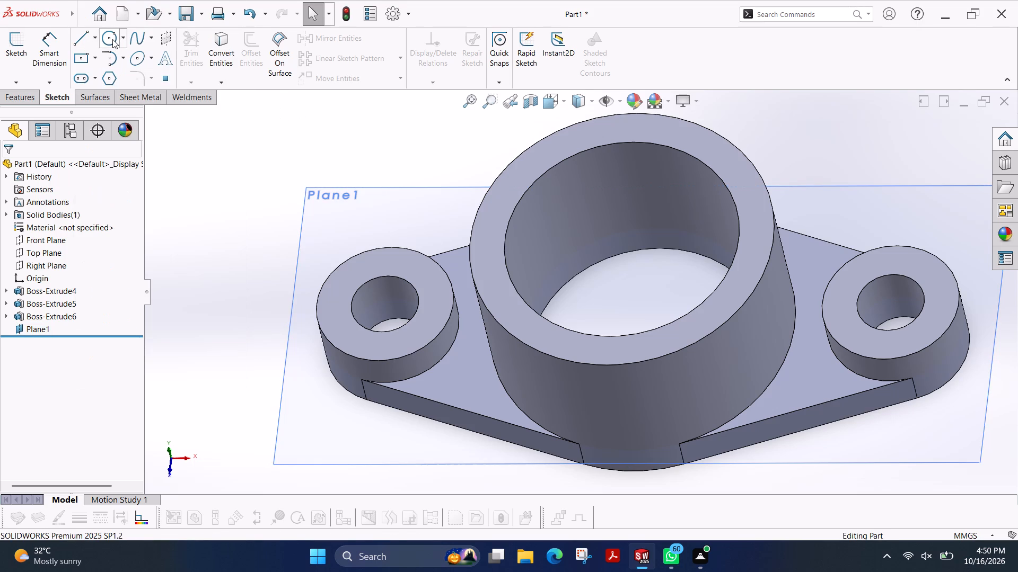
{"action": "left_click", "coordinate": [112, 39]}
{"action": "left_click", "coordinate": [324, 425]}
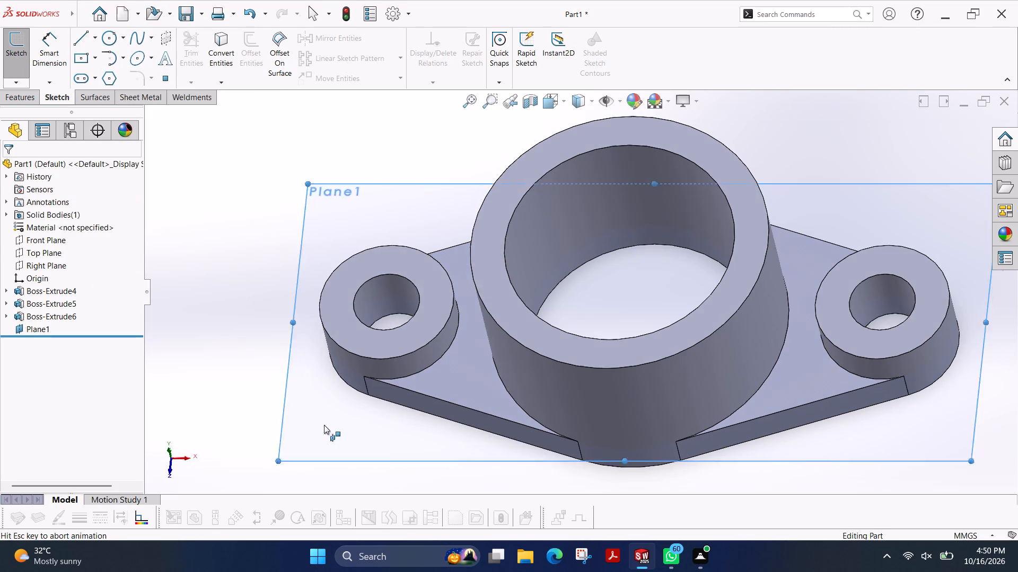
{"action": "scroll", "coordinate": [463, 264], "scroll_direction": "down", "scroll_amount": 2}
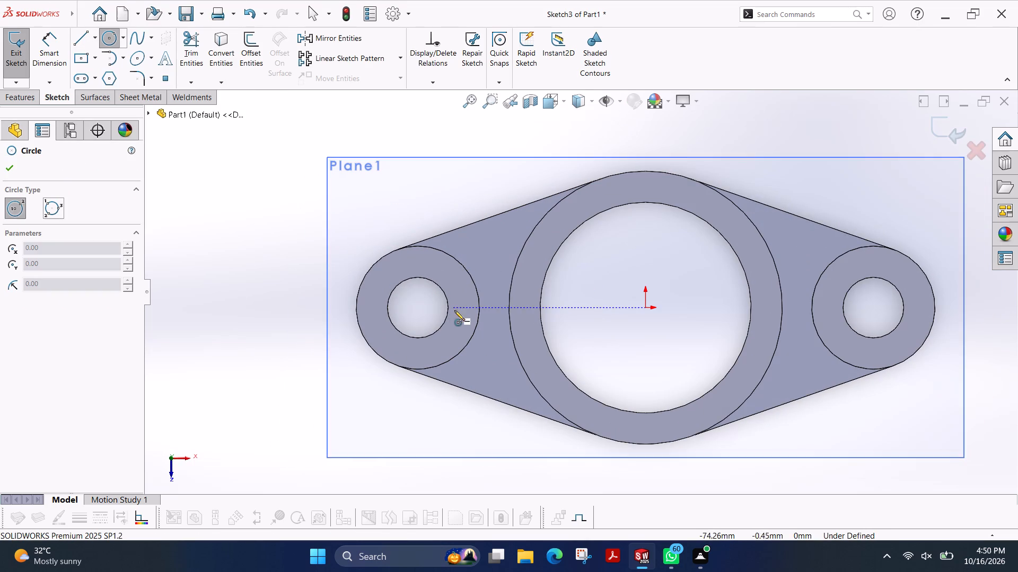
{"action": "left_click", "coordinate": [417, 307]}
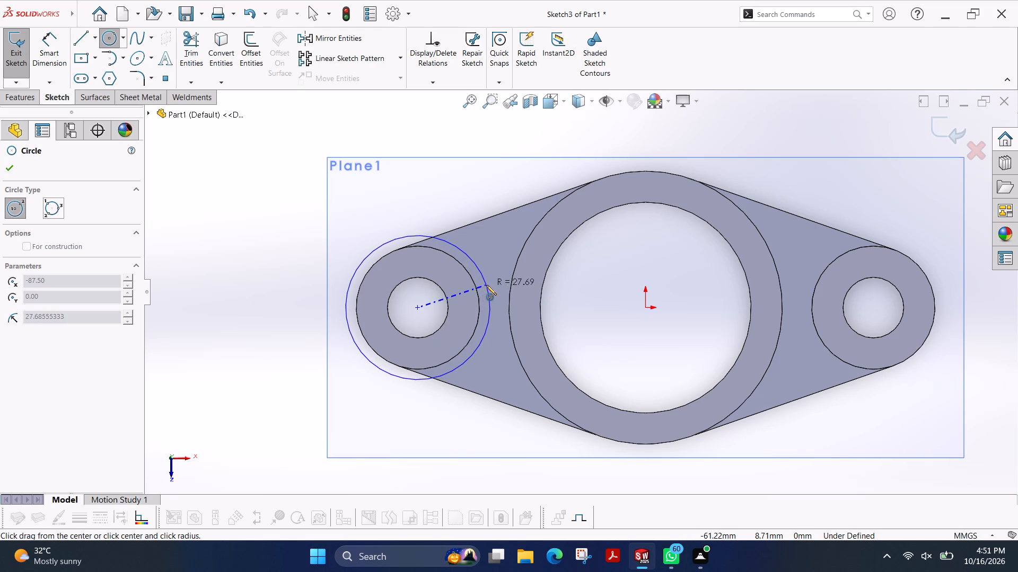
{"action": "left_click", "coordinate": [488, 314]}
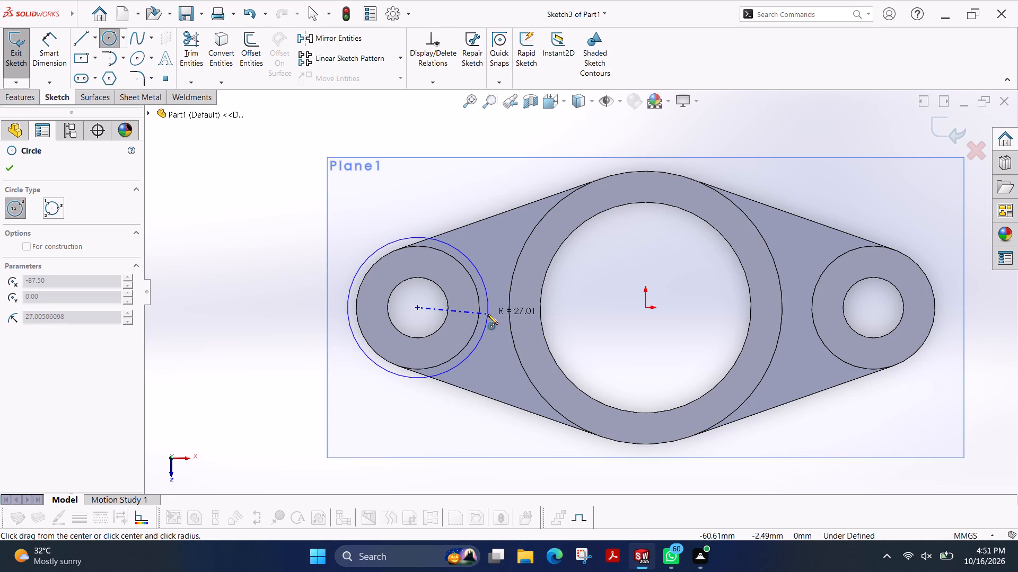
{"action": "left_click", "coordinate": [874, 308]}
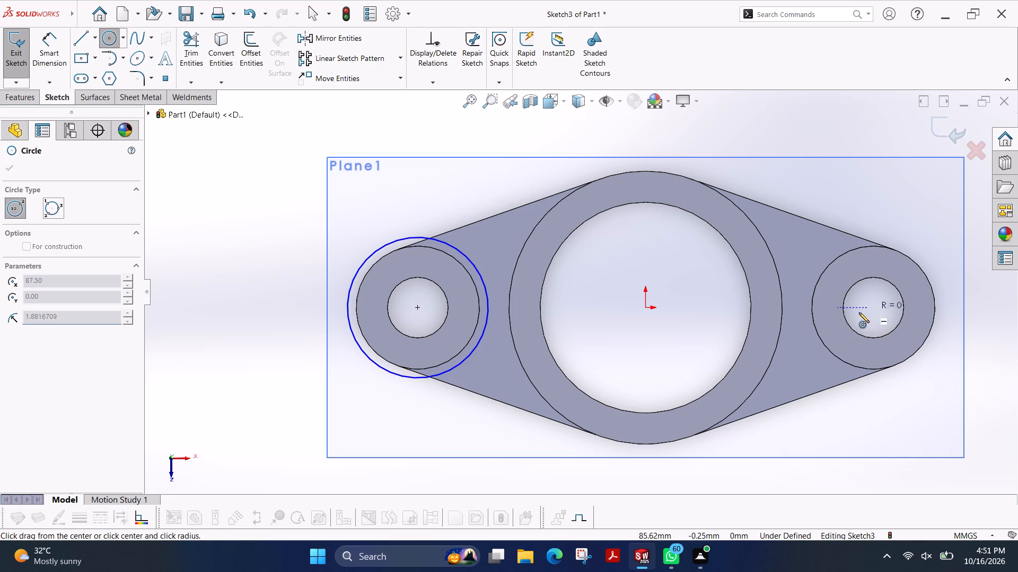
{"action": "left_click", "coordinate": [807, 332]}
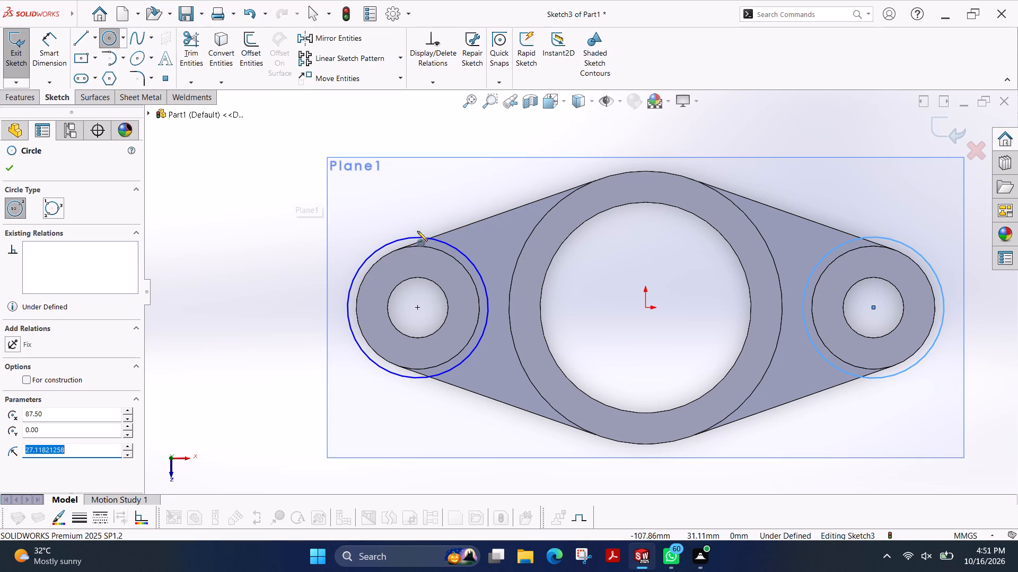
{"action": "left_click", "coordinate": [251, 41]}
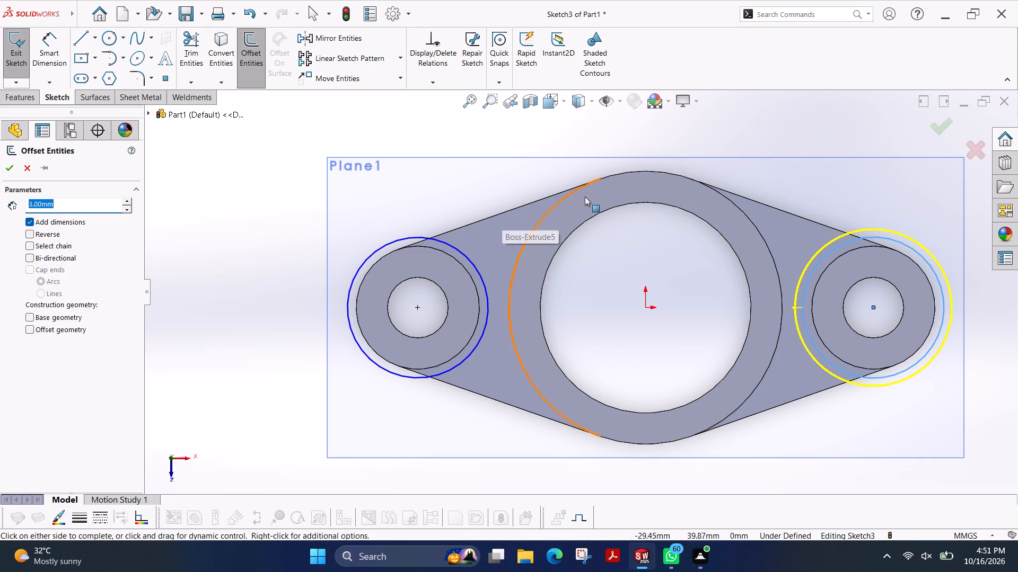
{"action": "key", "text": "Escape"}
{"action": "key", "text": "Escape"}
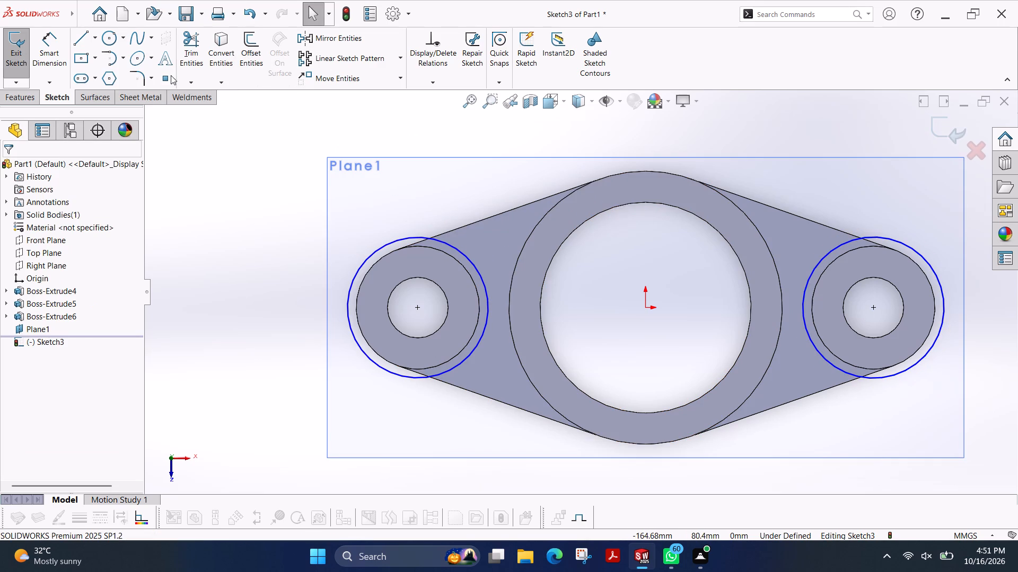
Offset the left web's two slanted outer edges 3 mm inward into the sketch.
{"action": "left_click", "coordinate": [248, 53]}
{"action": "left_click", "coordinate": [501, 214]}
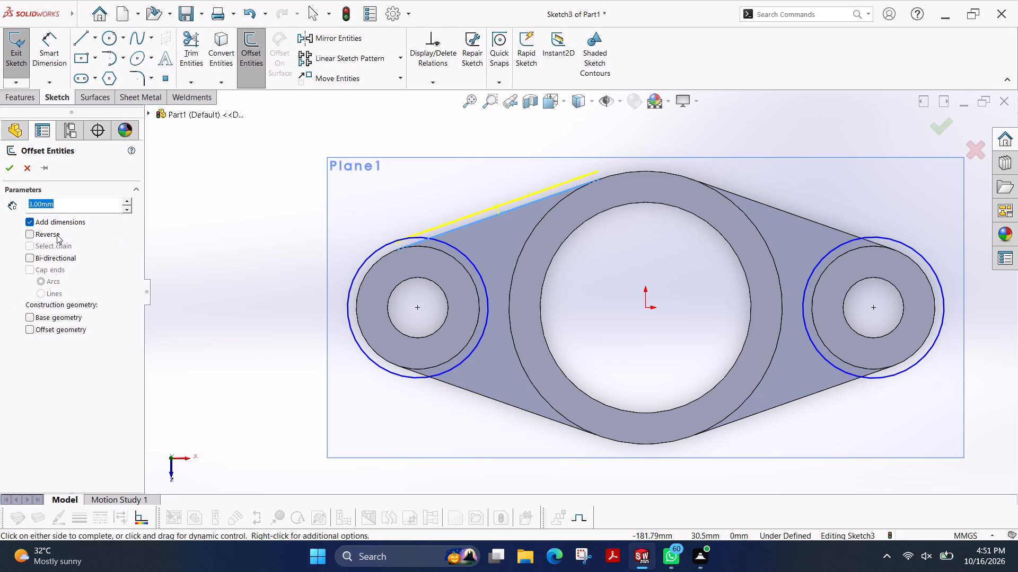
{"action": "left_click", "coordinate": [54, 234]}
{"action": "left_click", "coordinate": [502, 257]}
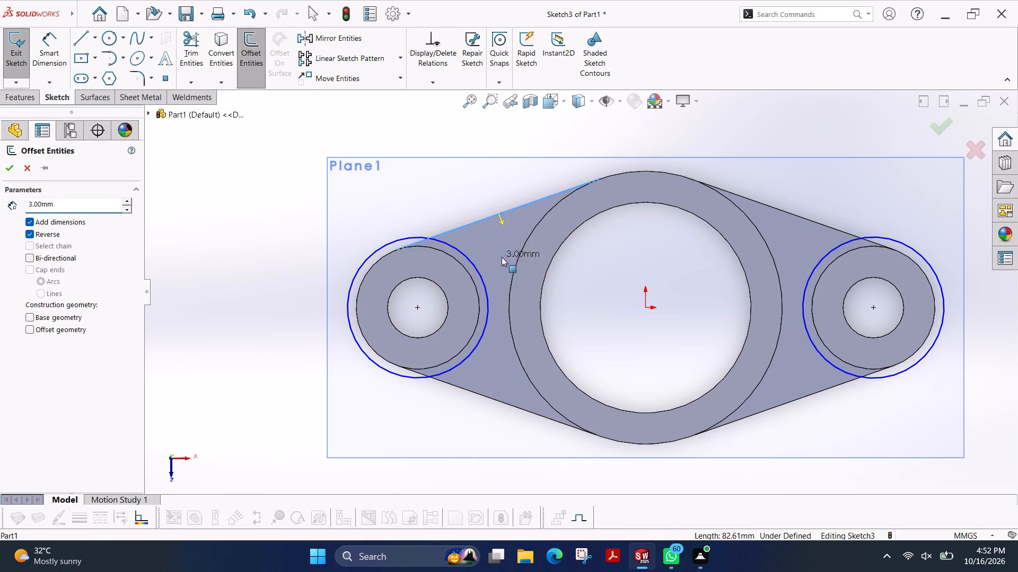
{"action": "left_click", "coordinate": [255, 54]}
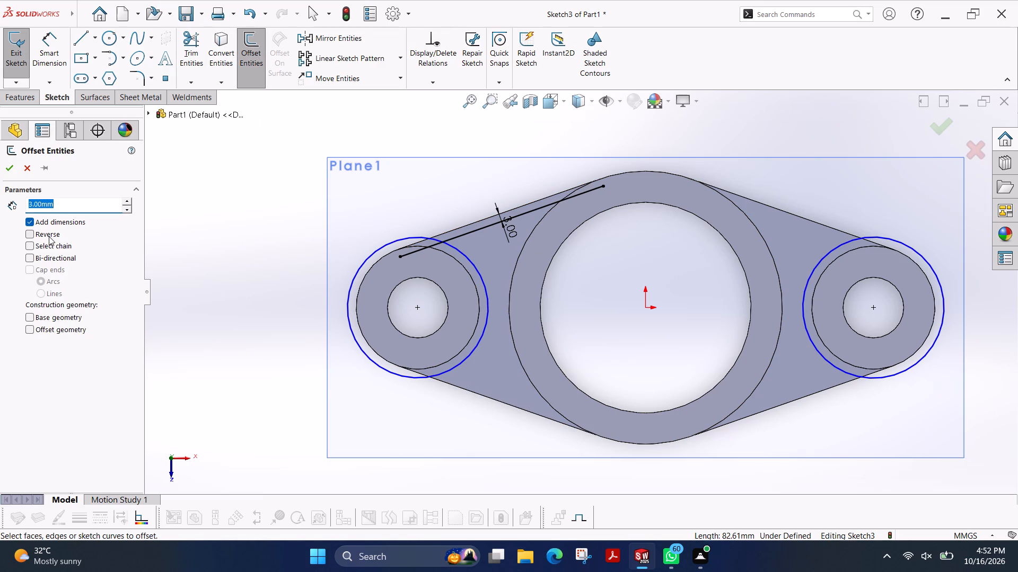
{"action": "left_click", "coordinate": [49, 236]}
{"action": "left_click", "coordinate": [493, 398]}
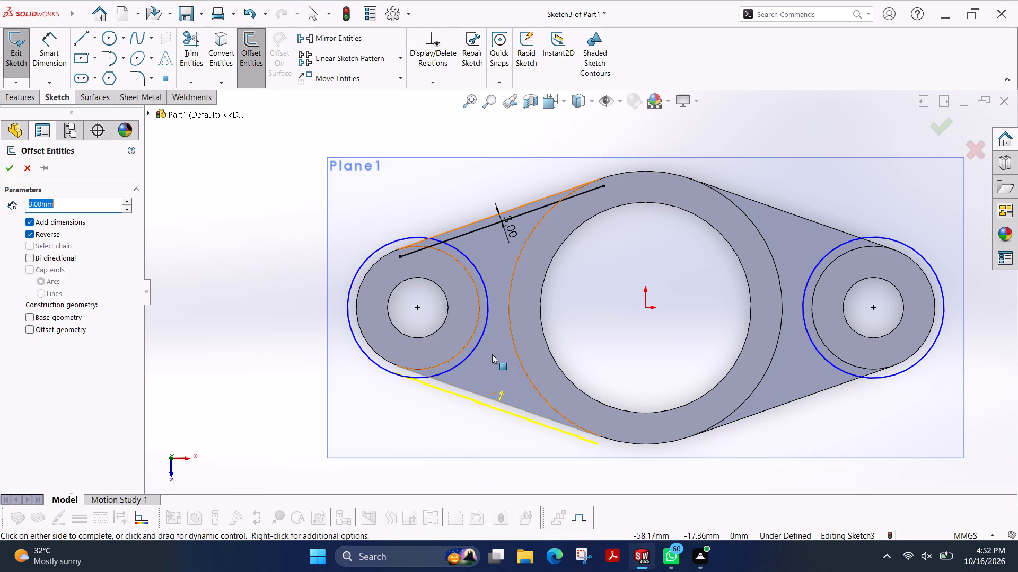
{"action": "left_click", "coordinate": [35, 236]}
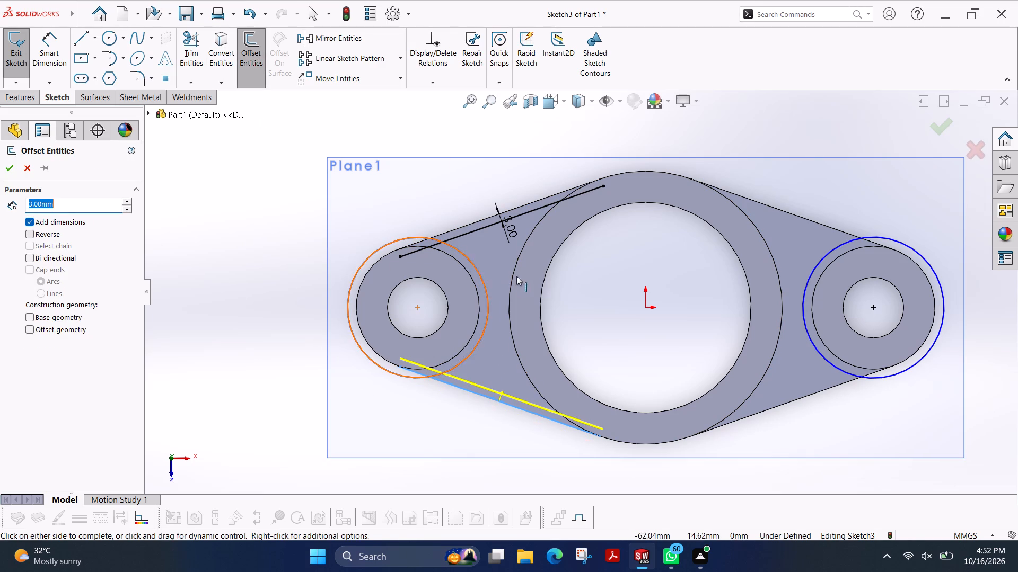
{"action": "left_click", "coordinate": [497, 365]}
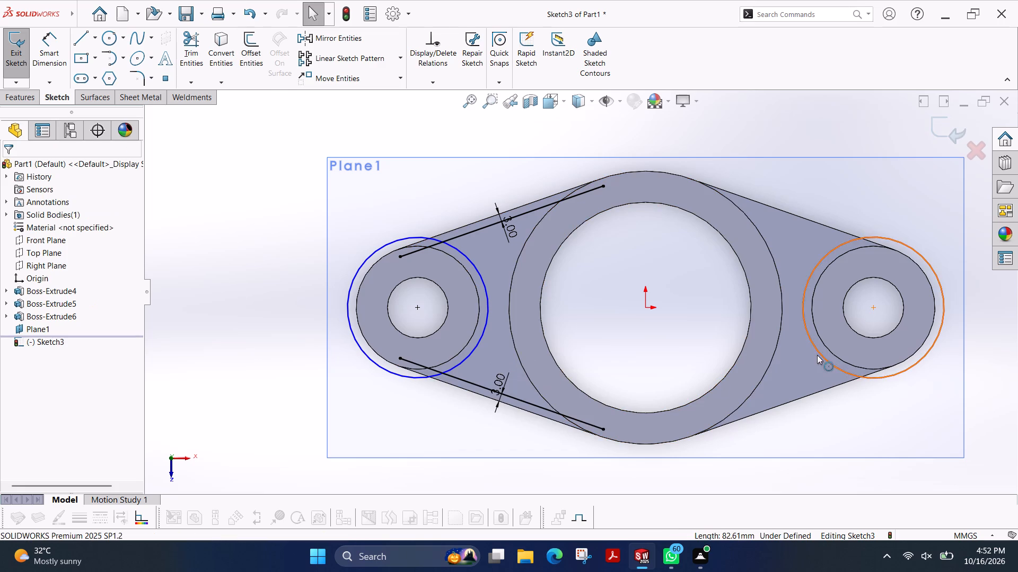
Offset the right web's two slanted outer edges 3 mm inward into the sketch.
{"action": "left_click", "coordinate": [251, 47]}
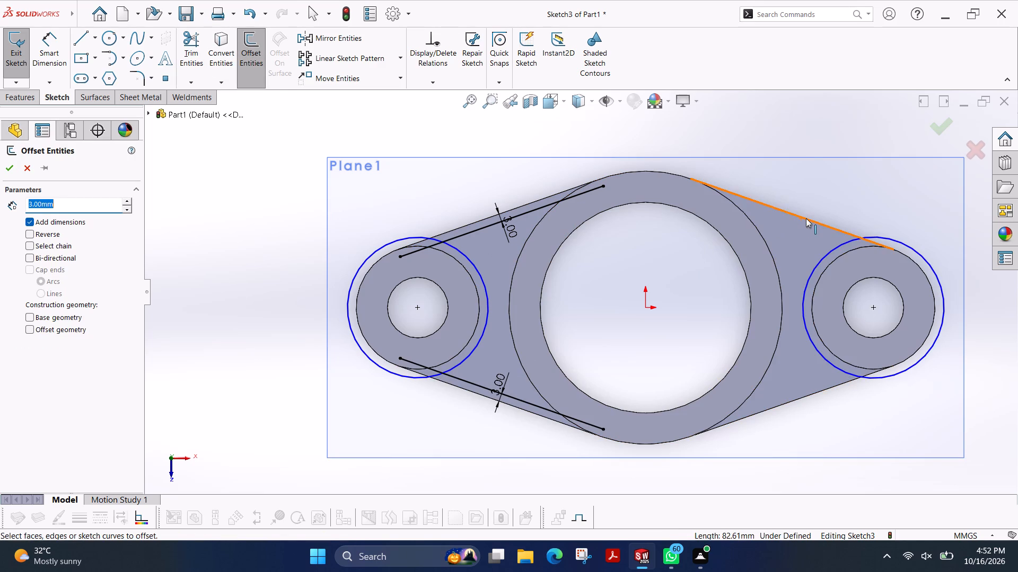
{"action": "left_click", "coordinate": [806, 218]}
{"action": "left_click", "coordinate": [791, 259]}
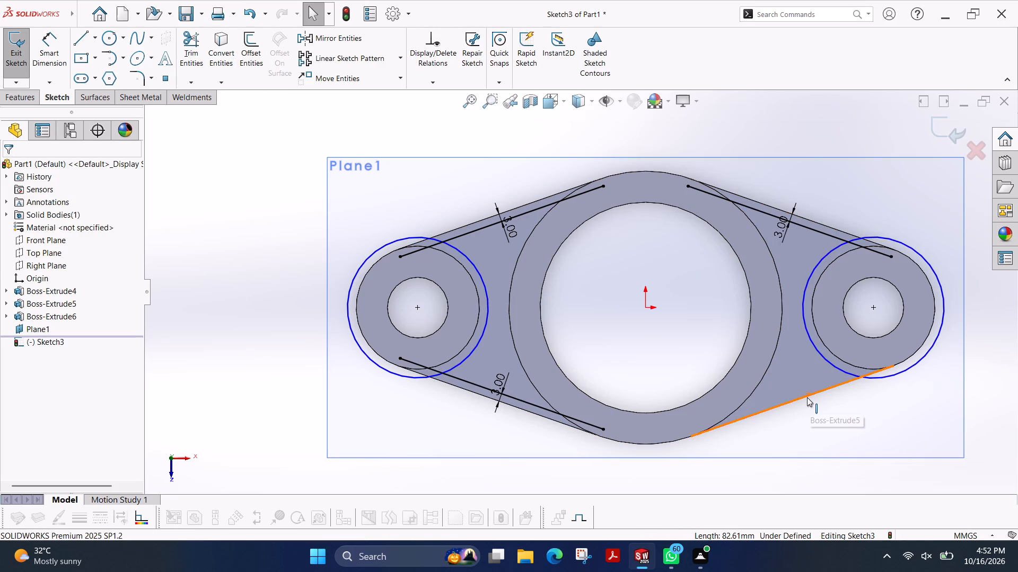
{"action": "left_click", "coordinate": [807, 397]}
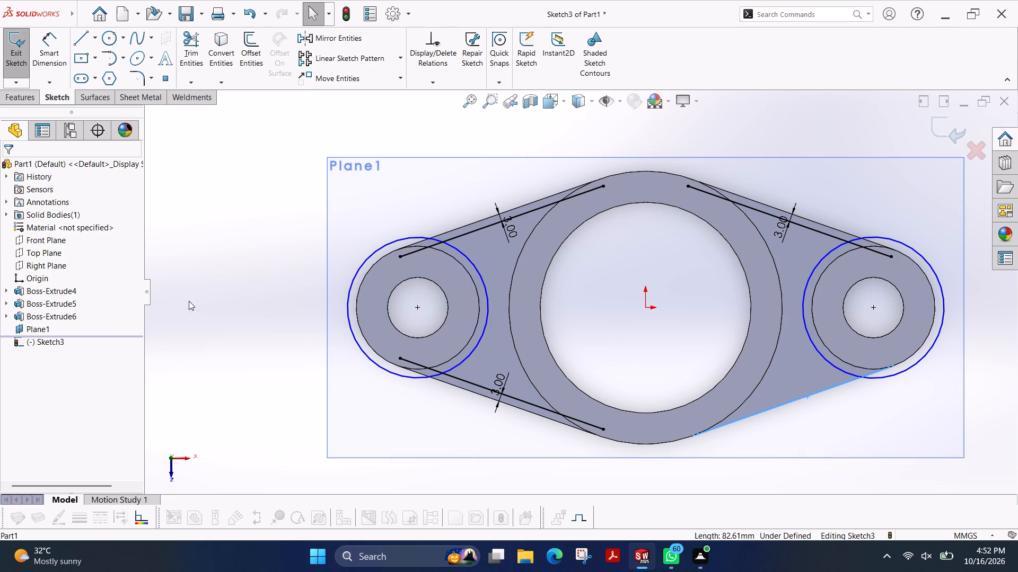
{"action": "key", "text": "Escape"}
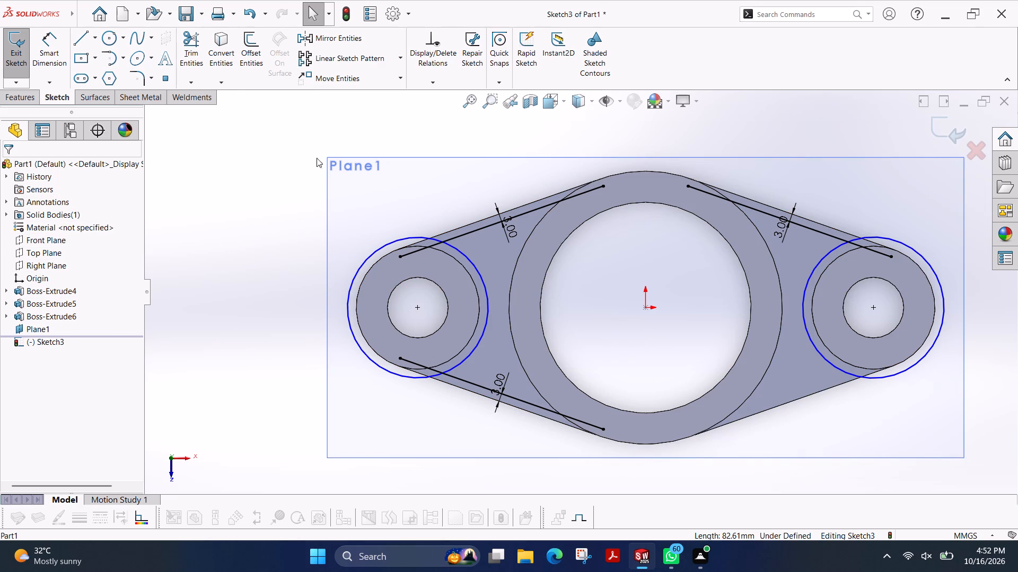
{"action": "left_click", "coordinate": [248, 61]}
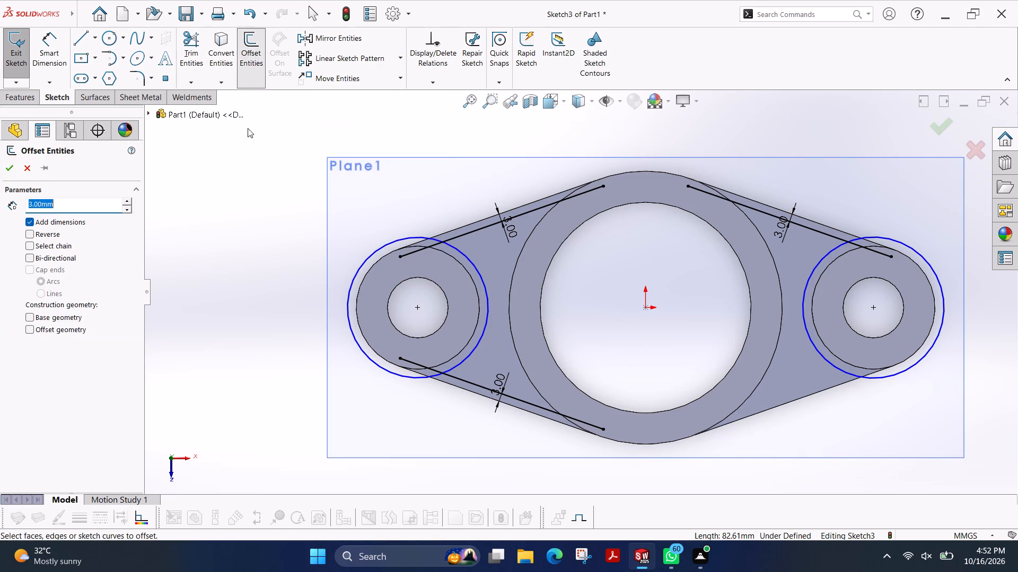
{"action": "left_click", "coordinate": [42, 234]}
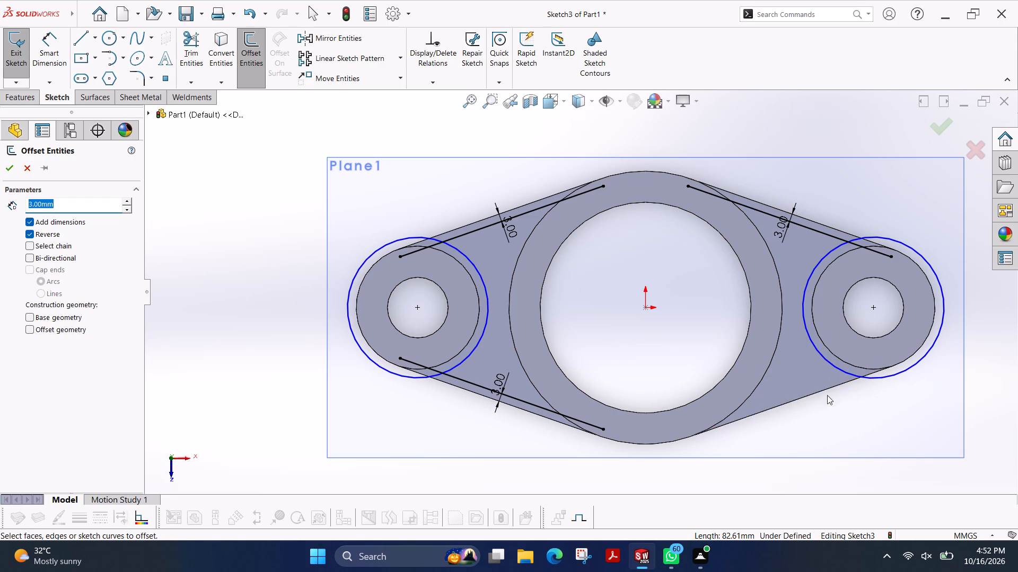
{"action": "left_click", "coordinate": [813, 394]}
{"action": "left_click", "coordinate": [790, 366]}
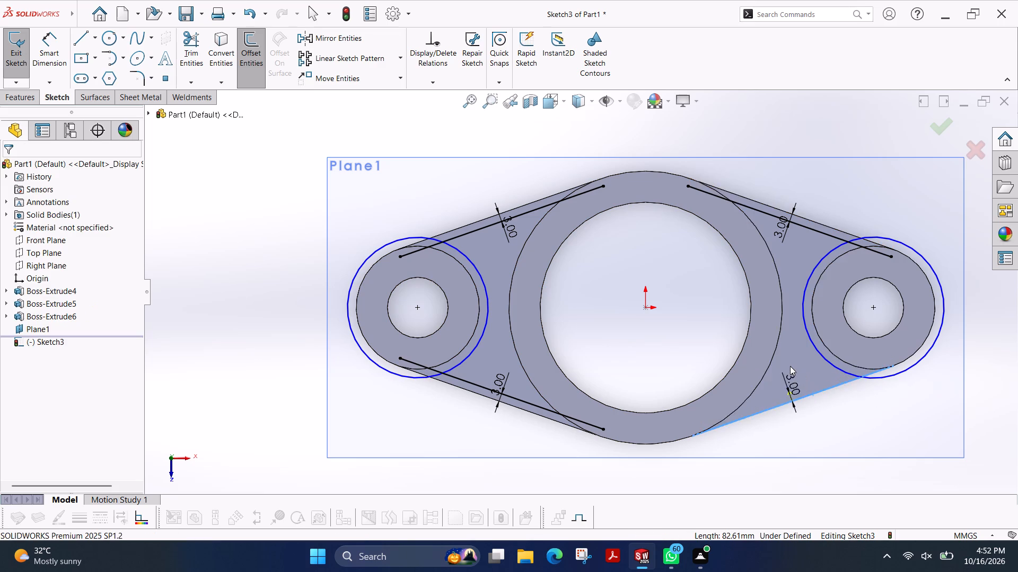
Trim both side lug circles and the overhanging line ends, leaving only the arcs between each web's slanted lines.
{"action": "key", "text": "Escape"}
{"action": "key", "text": "Escape"}
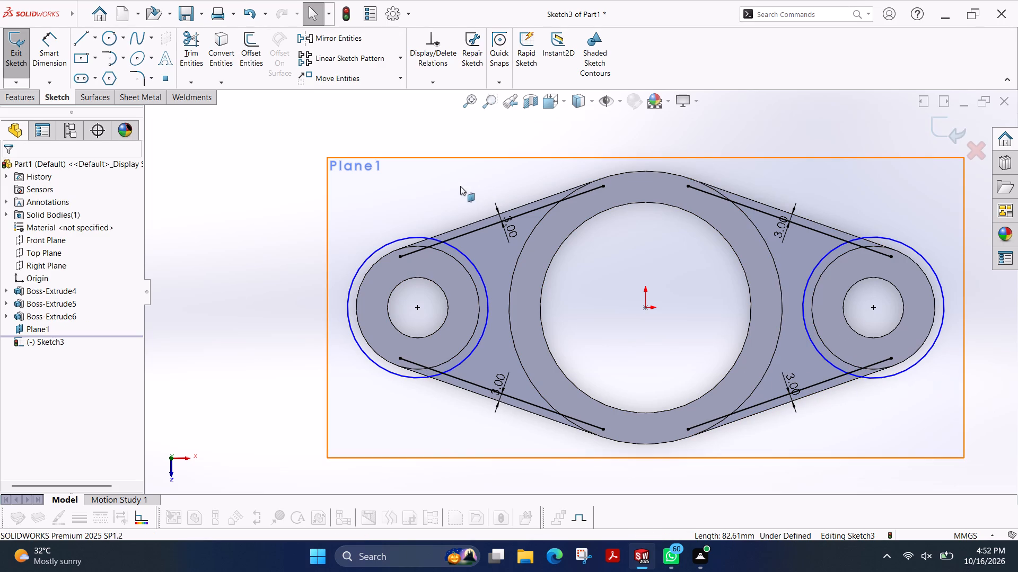
{"action": "left_click", "coordinate": [190, 41]}
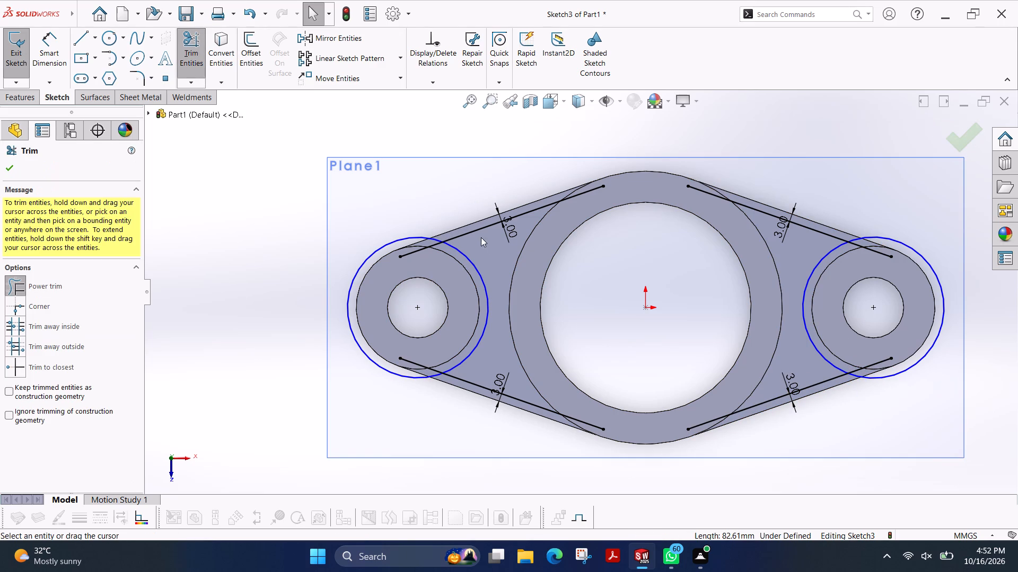
{"action": "left_click_drag", "start_coordinate": [419, 216], "coordinate": [417, 257]}
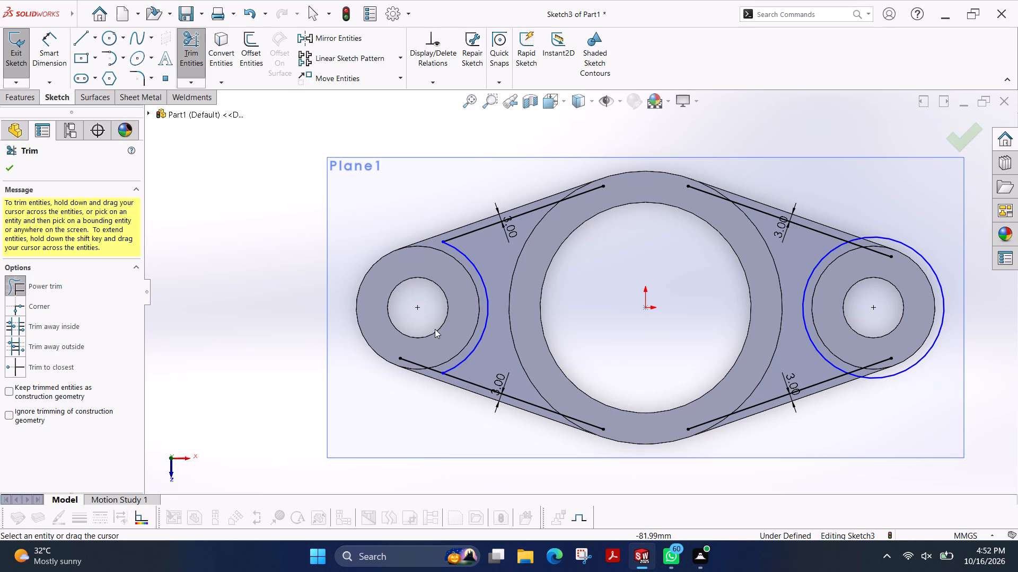
{"action": "left_click_drag", "start_coordinate": [435, 329], "coordinate": [417, 399]}
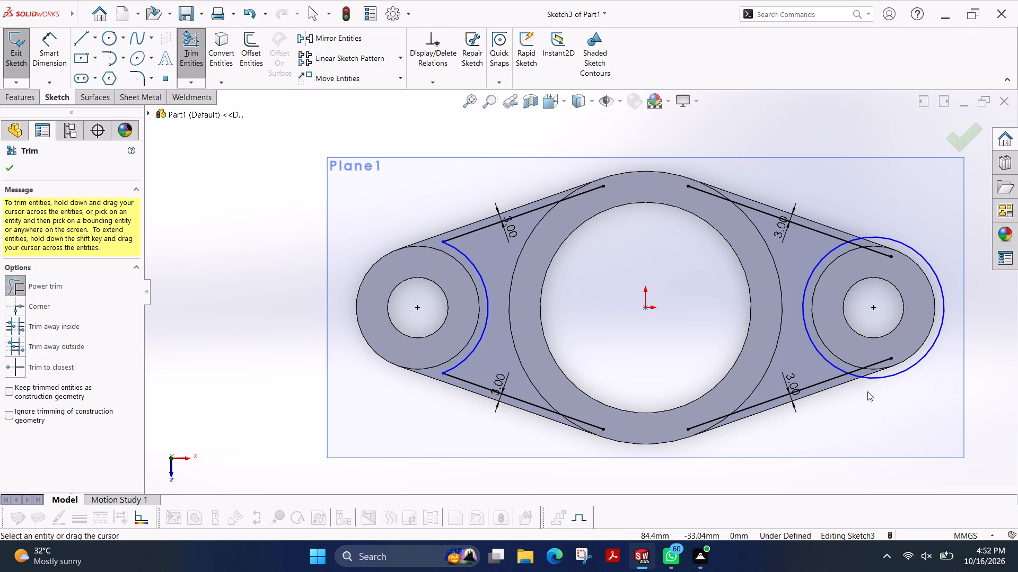
{"action": "left_click_drag", "start_coordinate": [880, 388], "coordinate": [867, 344]}
{"action": "left_click_drag", "start_coordinate": [864, 216], "coordinate": [867, 262]}
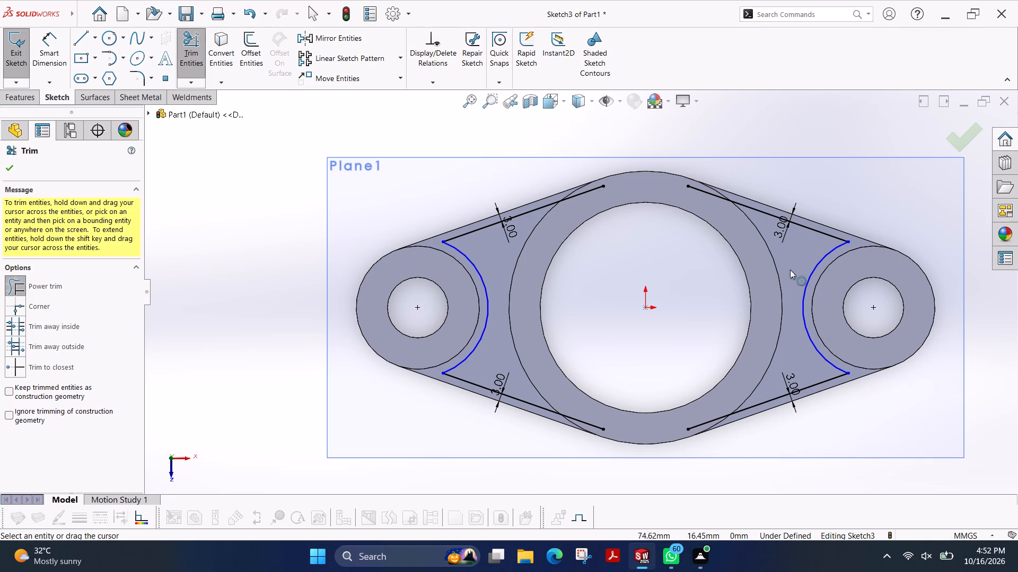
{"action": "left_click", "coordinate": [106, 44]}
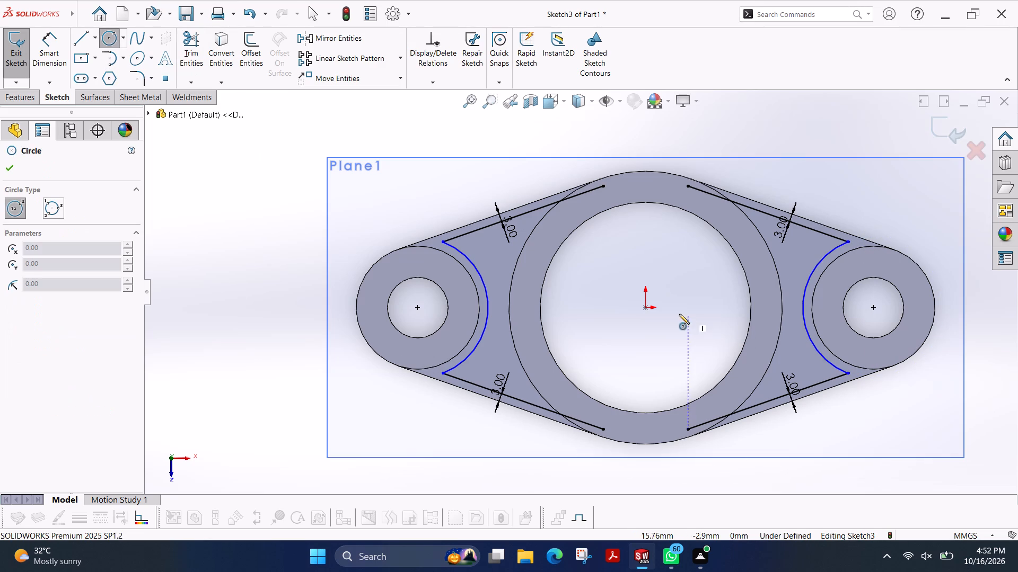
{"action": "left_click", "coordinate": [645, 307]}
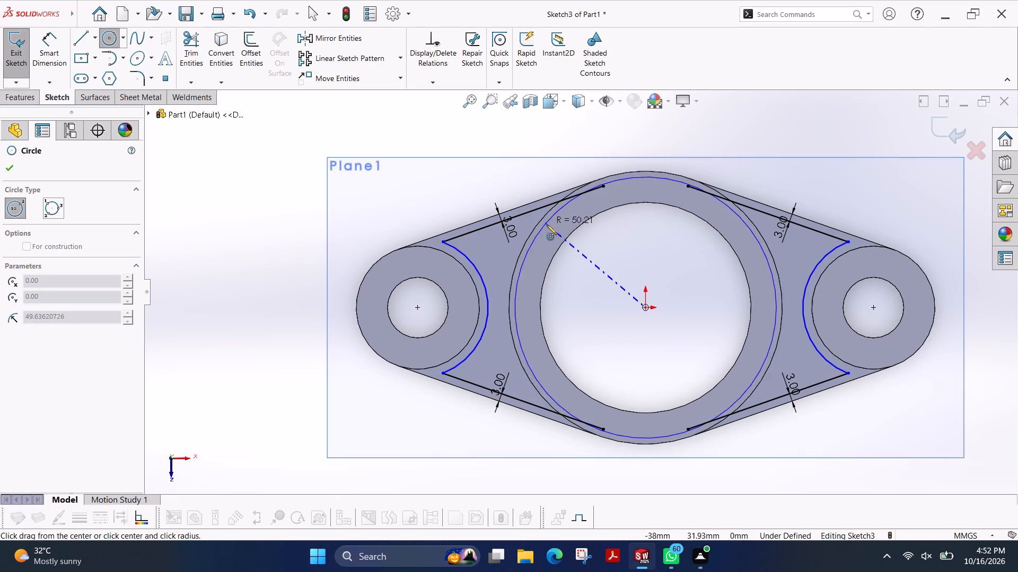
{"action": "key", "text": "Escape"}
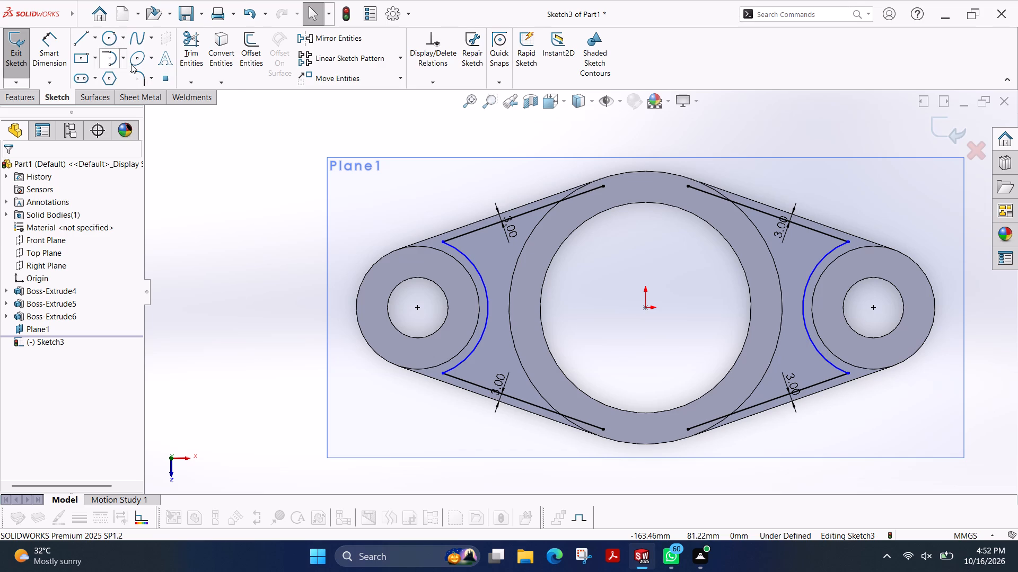
Offset the central ring's outer edge 3 mm outward into the sketch.
{"action": "left_click", "coordinate": [251, 41]}
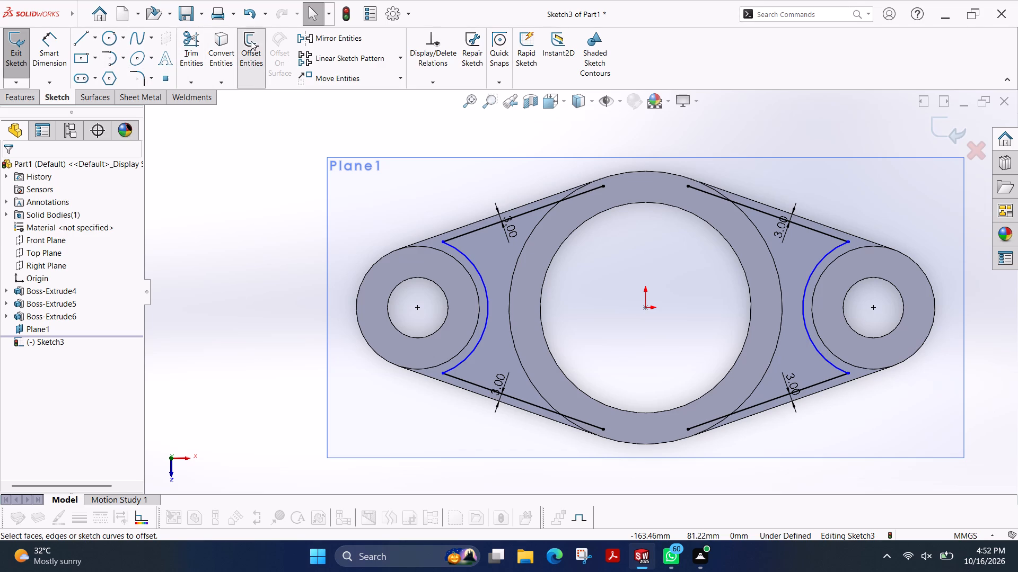
{"action": "left_click", "coordinate": [519, 258]}
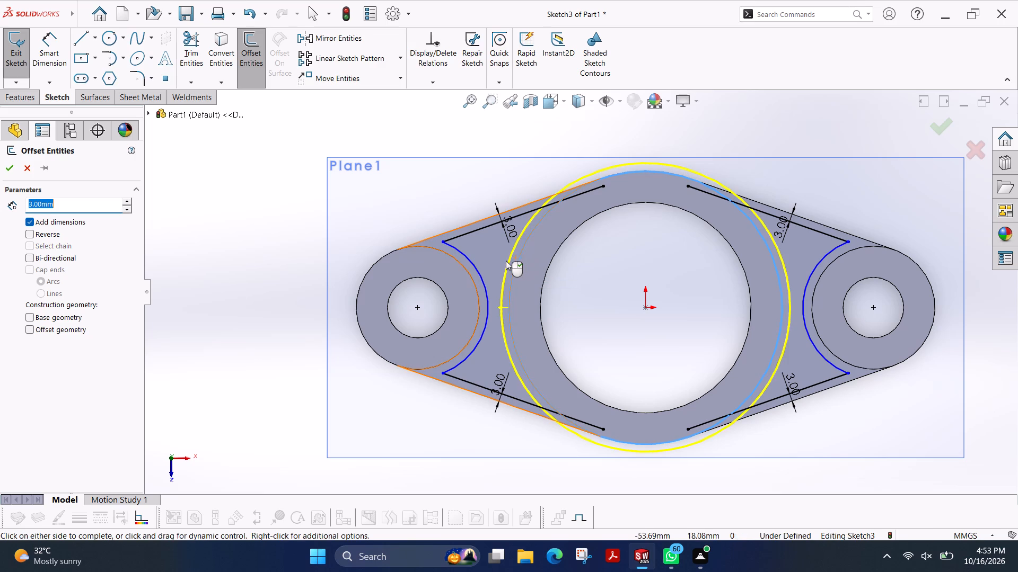
{"action": "left_click", "coordinate": [493, 256]}
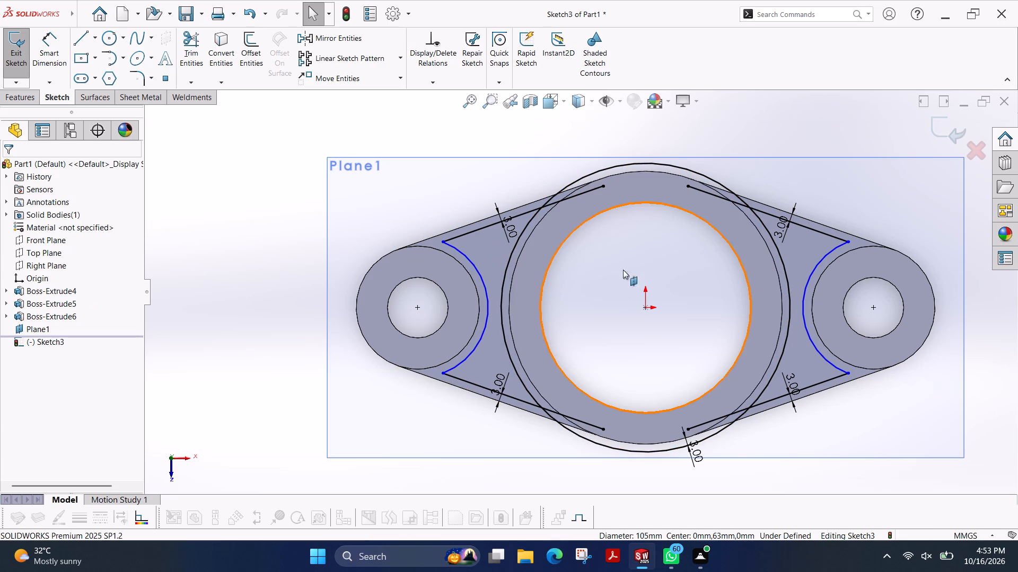
Trim the central offset circle and the slanted lines' inner ends so each web holds one closed pocket profile.
{"action": "left_click", "coordinate": [193, 39]}
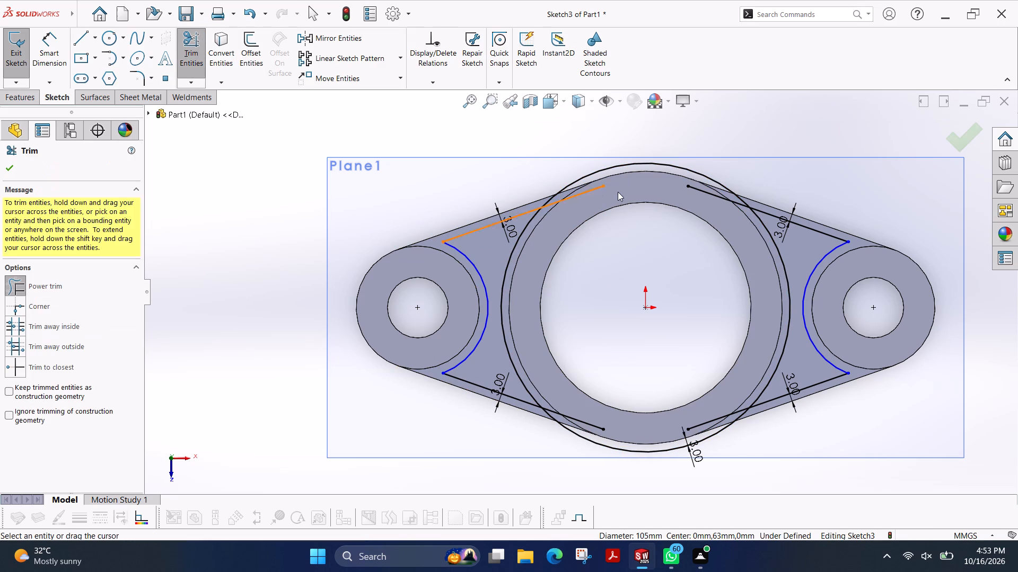
{"action": "left_click_drag", "start_coordinate": [543, 170], "coordinate": [584, 212]}
{"action": "left_click_drag", "start_coordinate": [581, 391], "coordinate": [563, 435]}
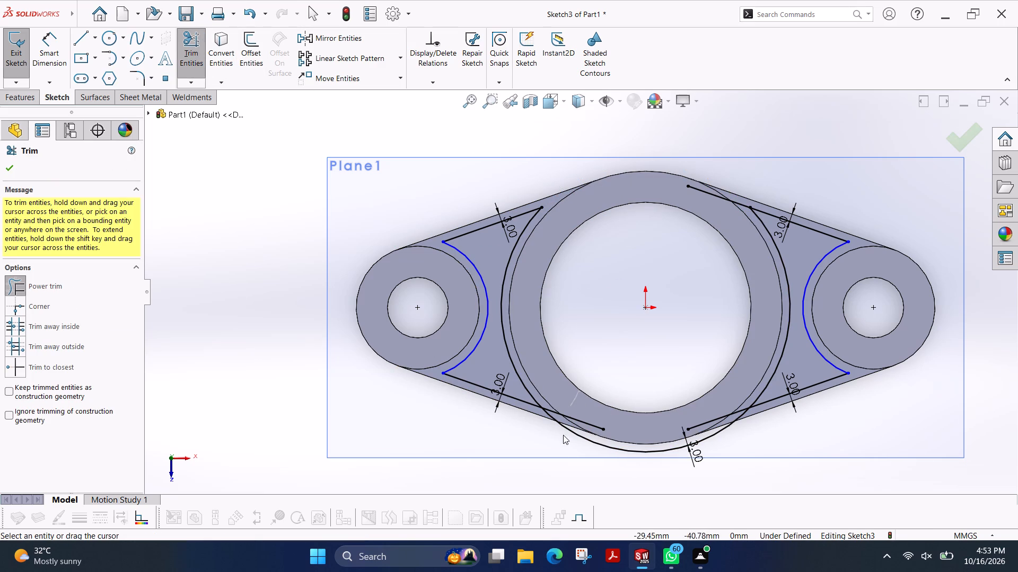
{"action": "left_click_drag", "start_coordinate": [563, 435], "coordinate": [559, 449]}
{"action": "left_click_drag", "start_coordinate": [714, 409], "coordinate": [721, 409]}
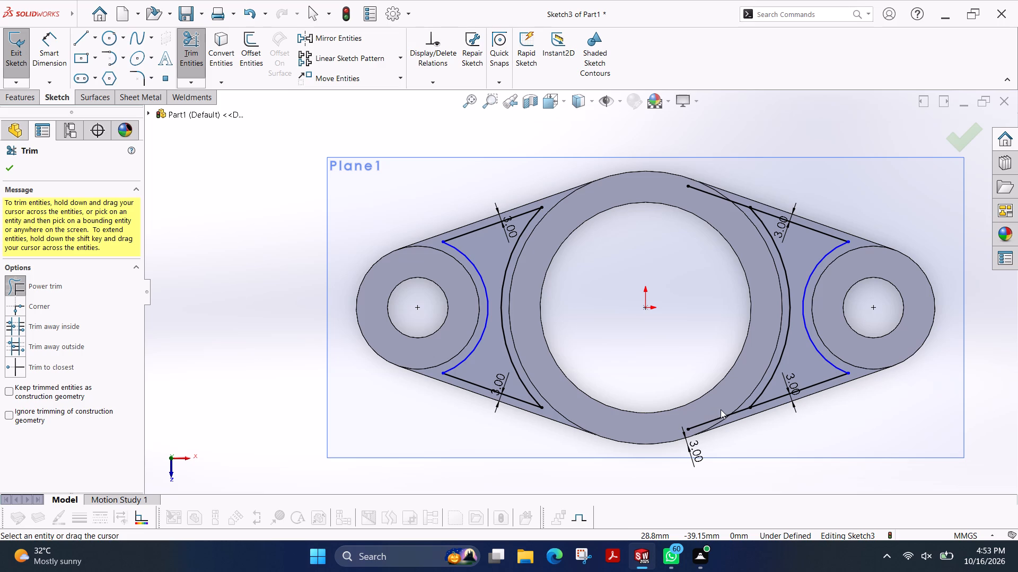
{"action": "left_click_drag", "start_coordinate": [721, 409], "coordinate": [754, 453]}
{"action": "left_click_drag", "start_coordinate": [738, 169], "coordinate": [725, 210]}
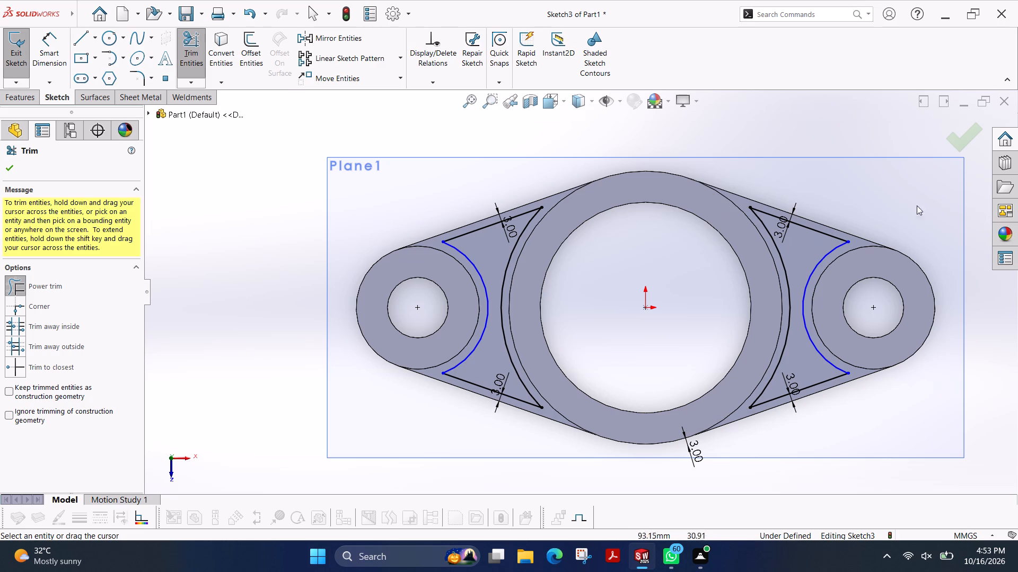
{"action": "left_click", "coordinate": [953, 137]}
{"action": "key", "text": "Escape"}
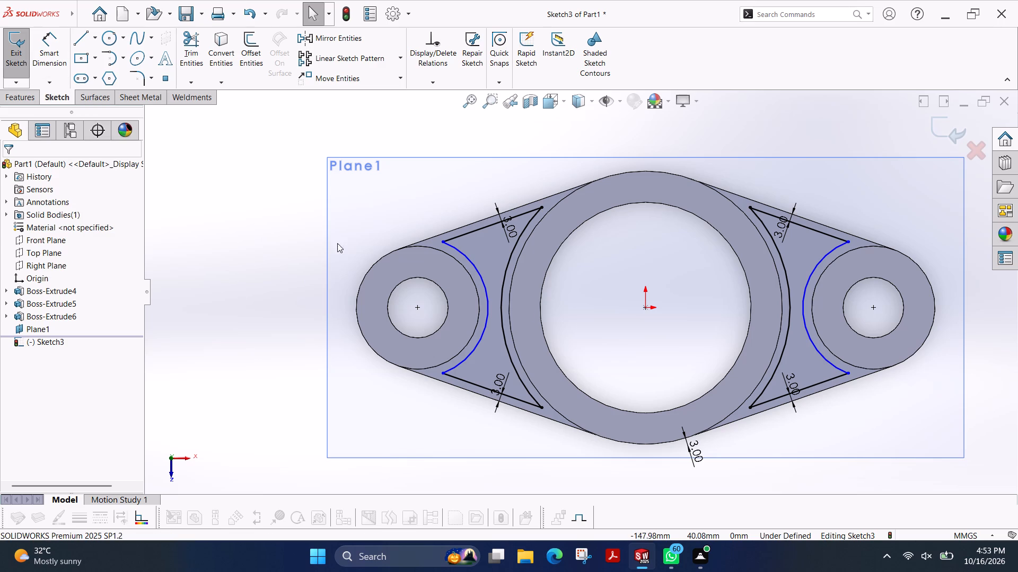
Cut-extrude the two web pocket profiles to a blind depth of 3 mm.
{"action": "left_click", "coordinate": [15, 100]}
{"action": "left_click", "coordinate": [16, 53]}
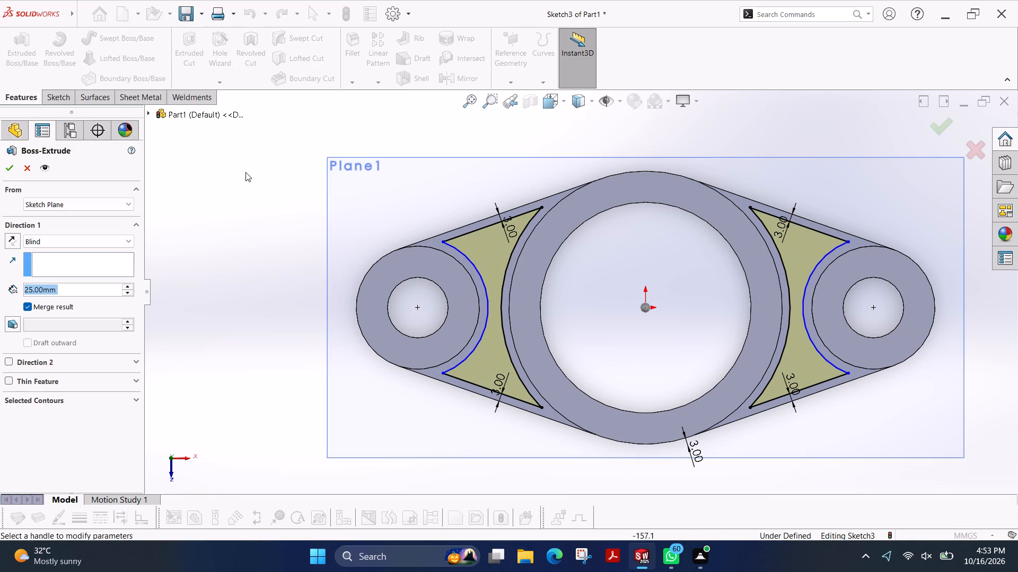
{"action": "key", "text": "Escape"}
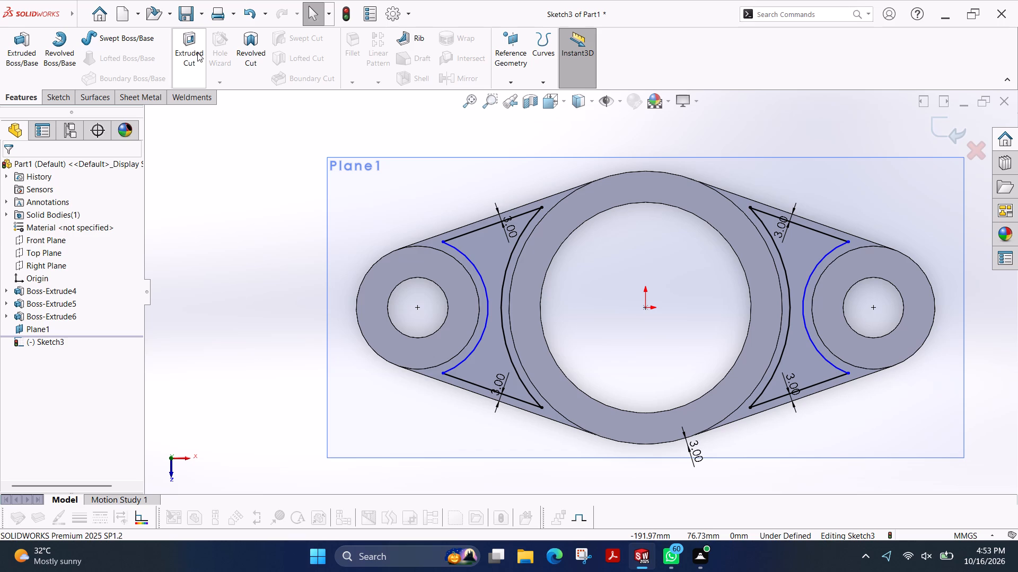
{"action": "left_click", "coordinate": [188, 52]}
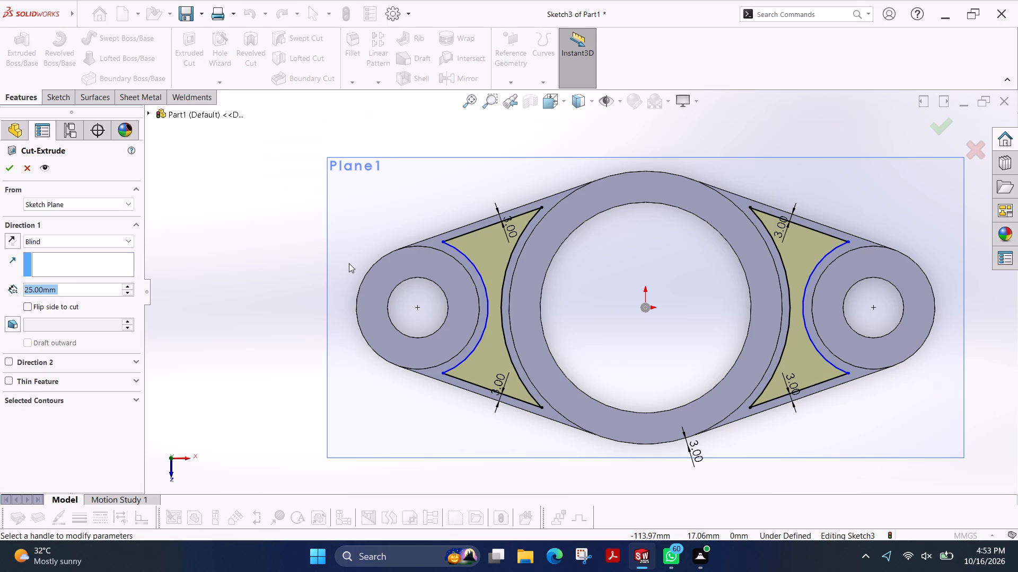
{"action": "middle_click_drag", "start_coordinate": [347, 292], "coordinate": [344, 160], "text": "ctrl+shift"}
{"action": "left_click", "coordinate": [124, 288]}
{"action": "double_click", "coordinate": [124, 288]}
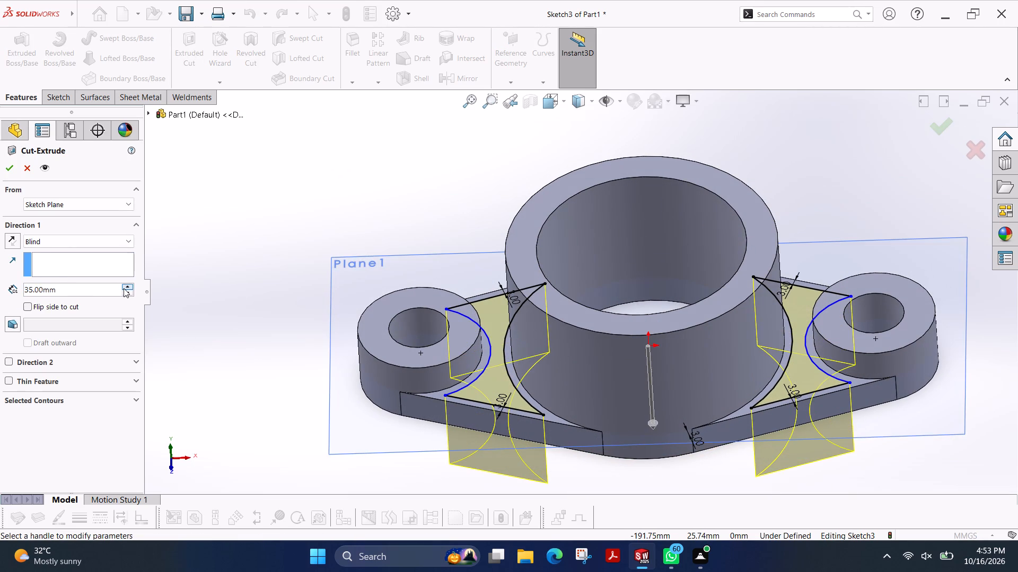
{"action": "left_click", "coordinate": [127, 294]}
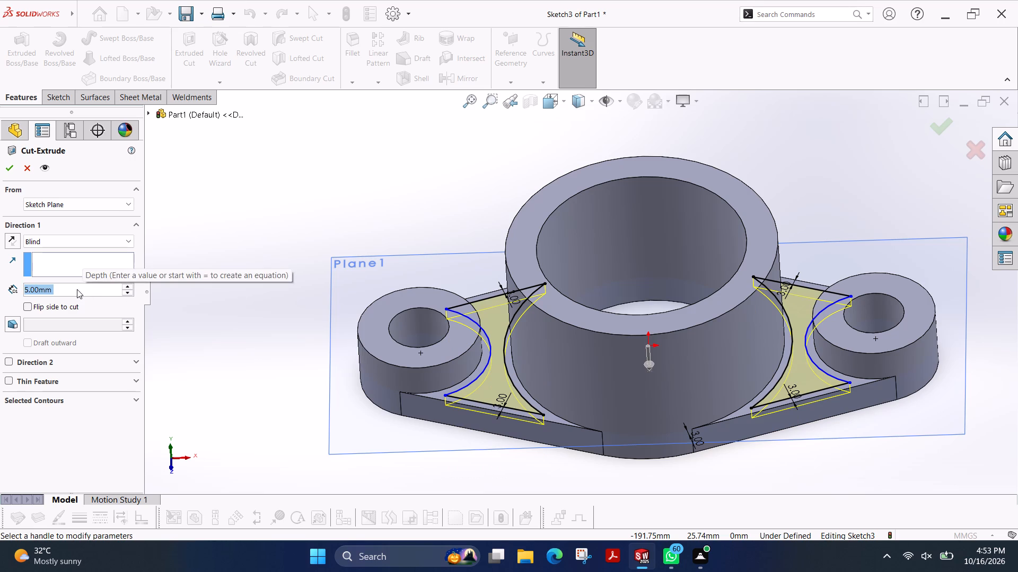
{"action": "key", "text": "3"}
{"action": "key", "text": "Return"}
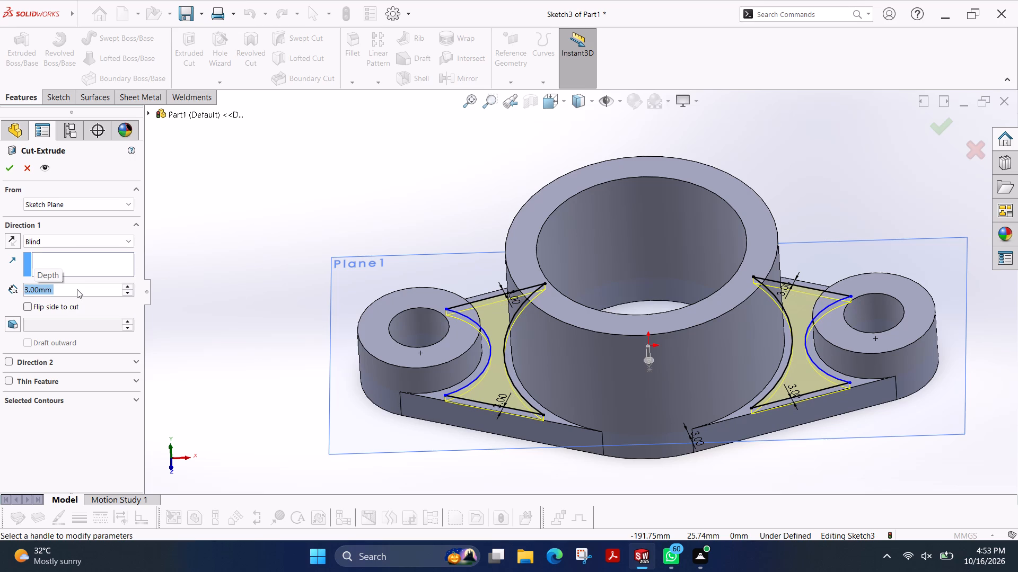
{"action": "left_click", "coordinate": [9, 167]}
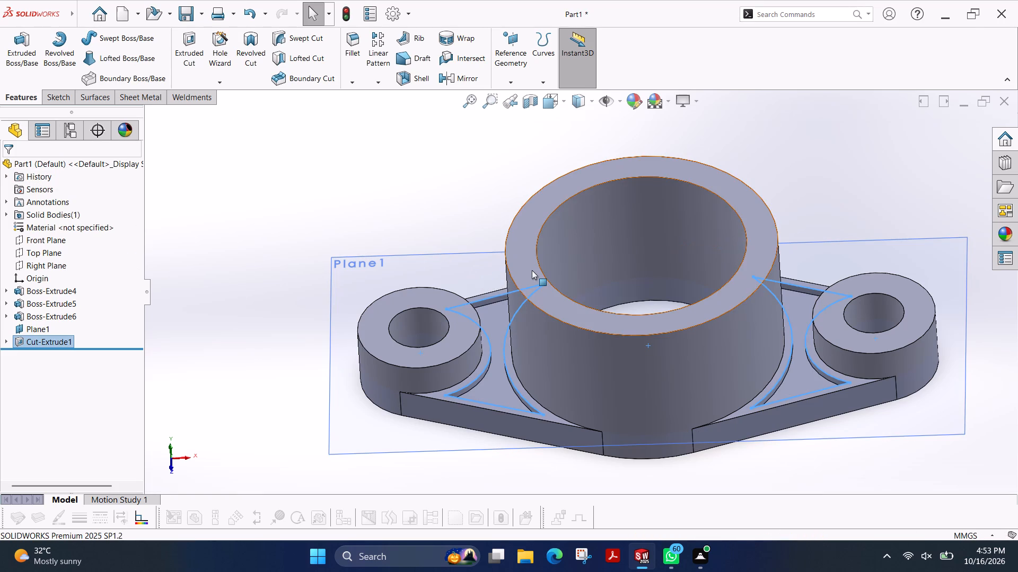
{"action": "key", "text": "Escape"}
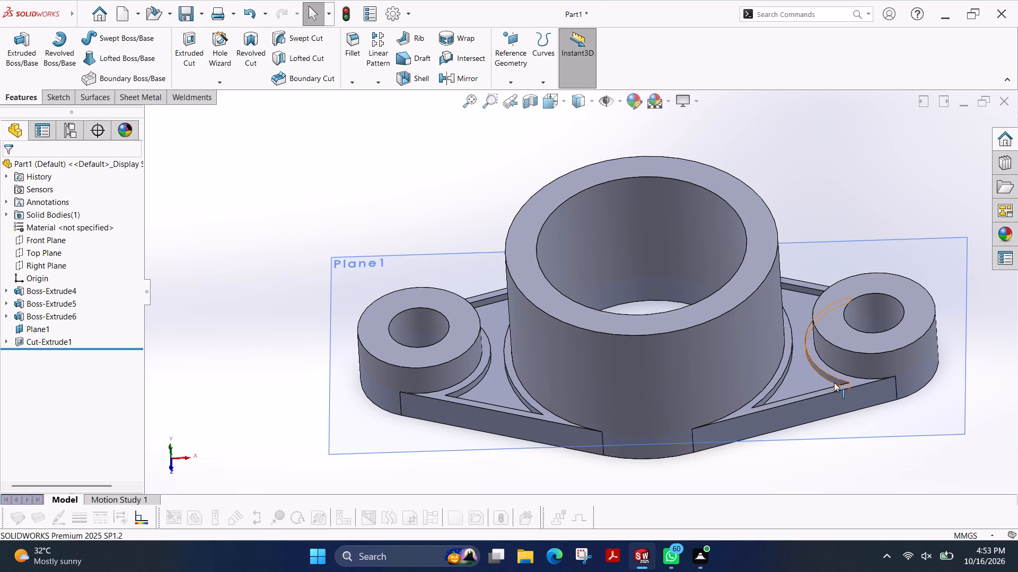
Inspect the pockets in a front-view section through the Front Plane, discard the section, and return to the isometric view.
{"action": "scroll", "coordinate": [788, 383], "scroll_direction": "down", "scroll_amount": 1}
{"action": "scroll", "coordinate": [722, 333], "scroll_direction": "up", "scroll_amount": 1}
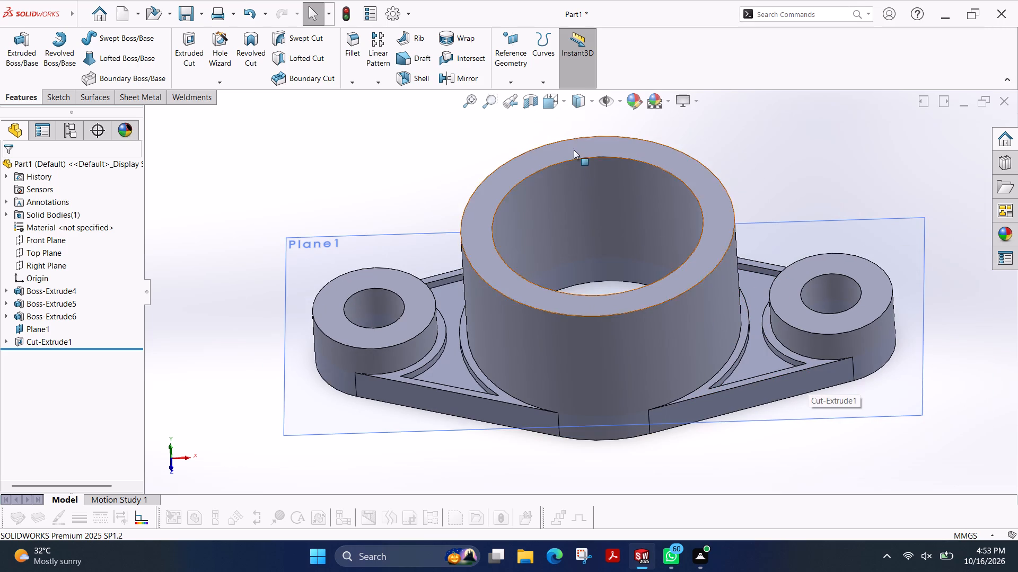
{"action": "left_click", "coordinate": [559, 105]}
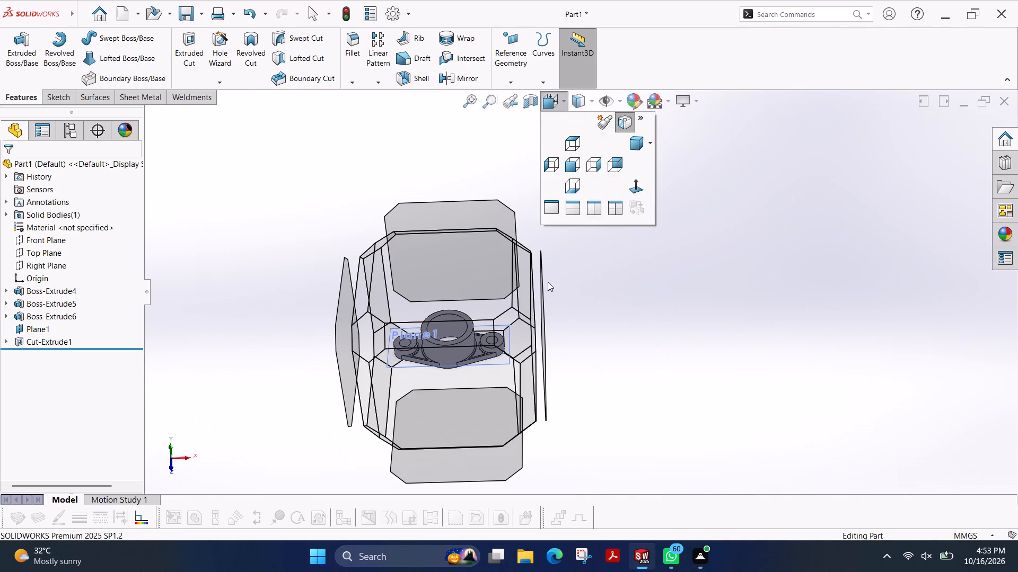
{"action": "left_click", "coordinate": [433, 399]}
{"action": "left_click", "coordinate": [530, 99]}
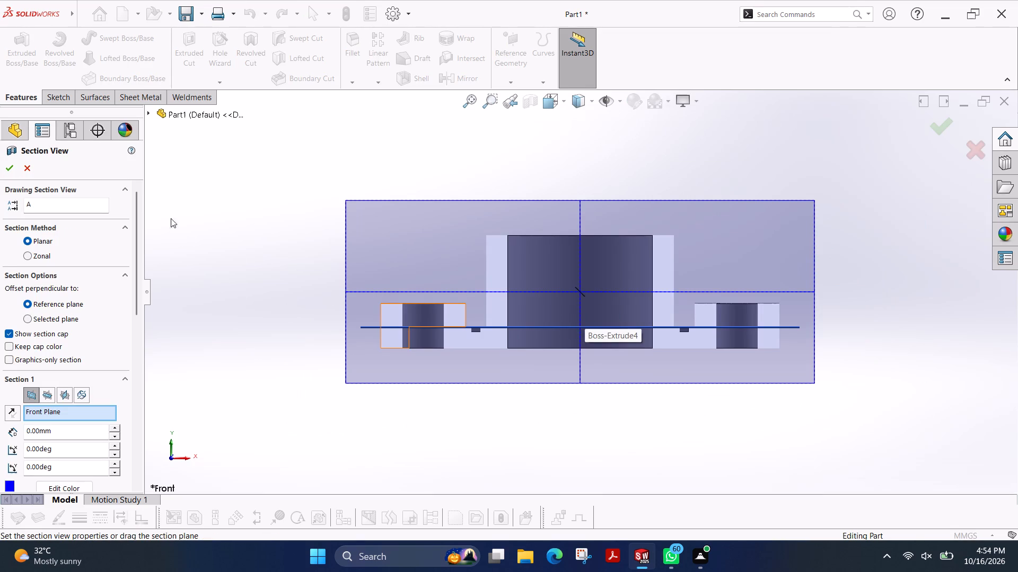
{"action": "left_click", "coordinate": [24, 174]}
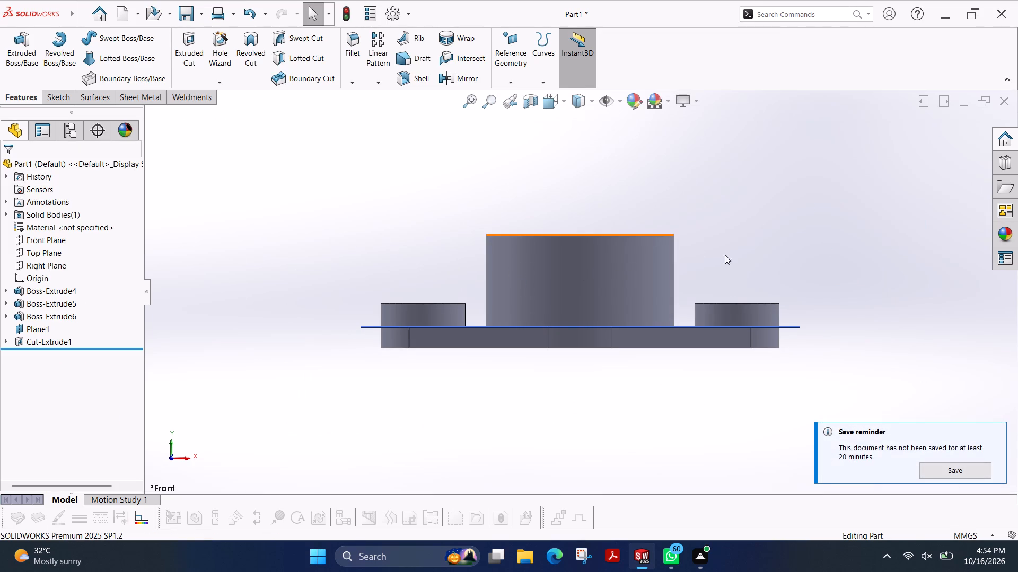
{"action": "left_click", "coordinate": [563, 104]}
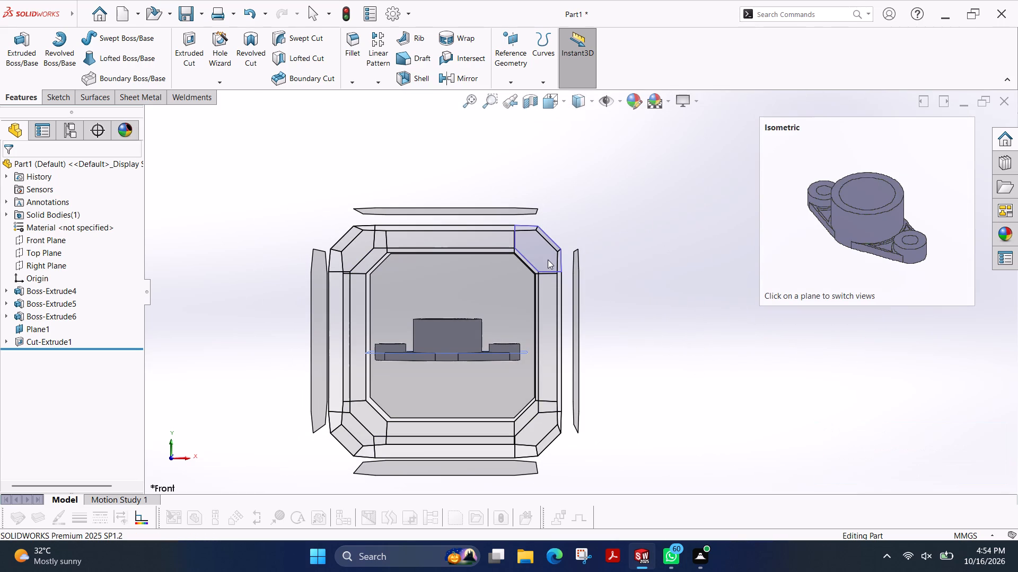
{"action": "left_click", "coordinate": [548, 260]}
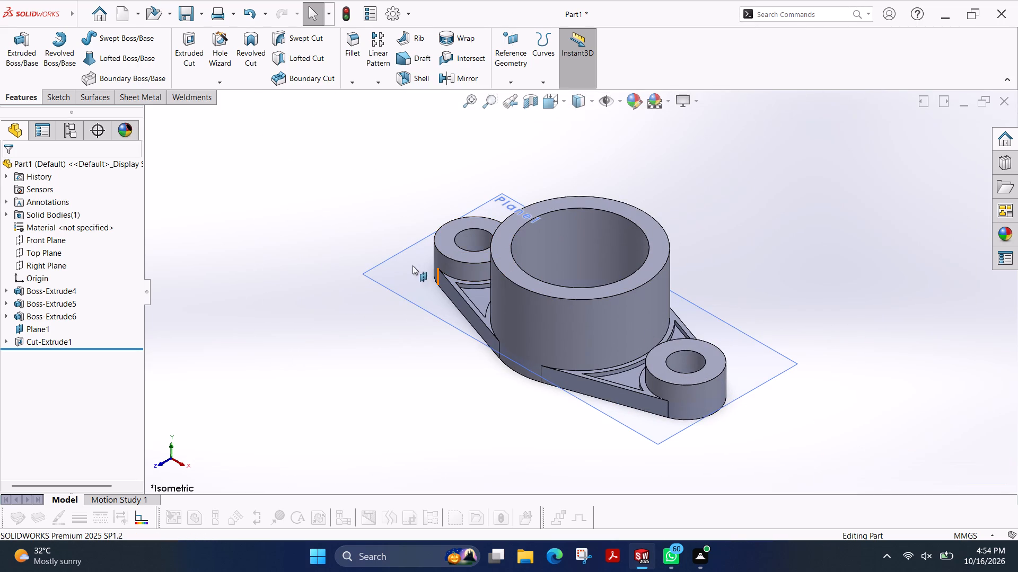
Hide the offset reference plane Plane1.
{"action": "right_click", "coordinate": [388, 265]}
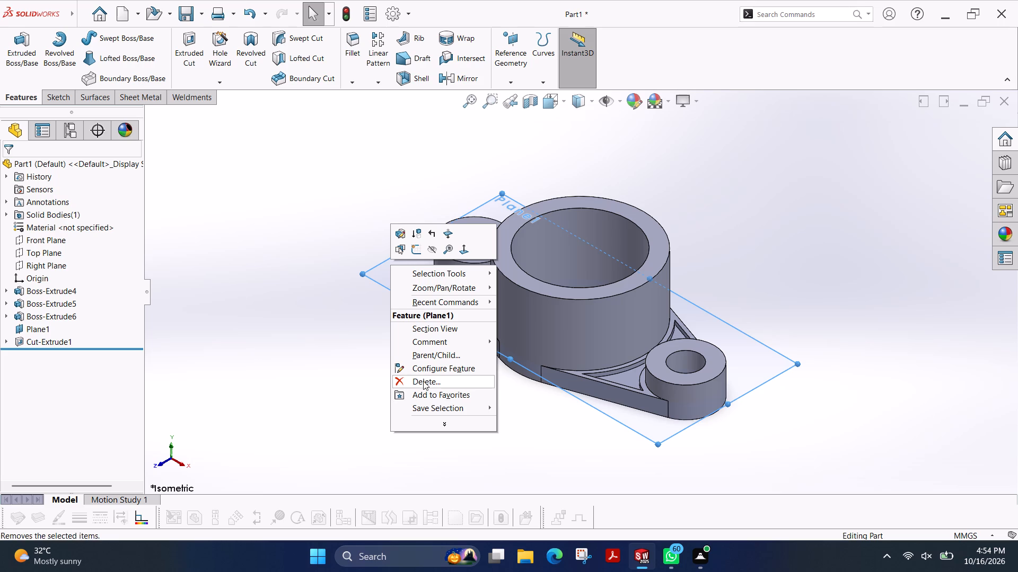
{"action": "left_click", "coordinate": [432, 251]}
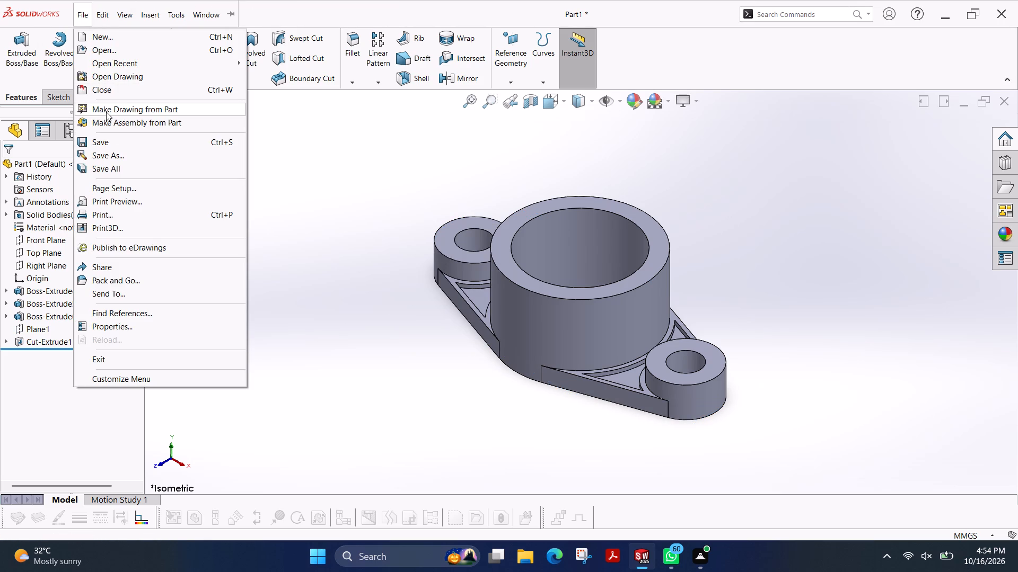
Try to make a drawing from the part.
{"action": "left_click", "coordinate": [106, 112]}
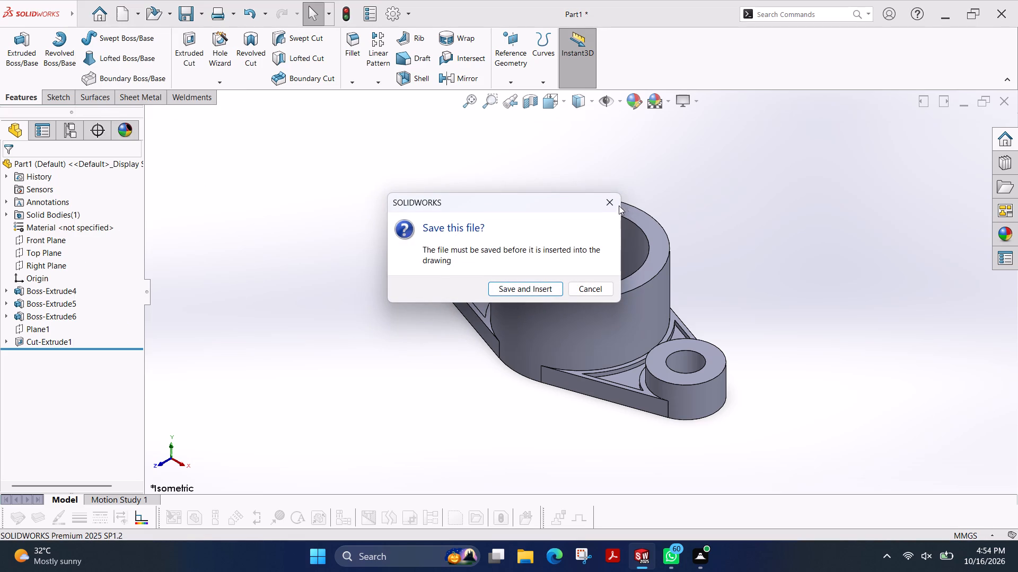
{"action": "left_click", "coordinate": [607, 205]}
Save the part as fujiPart42 in the solidworks folder of fuji drawing file.
{"action": "key", "text": "ctrl+s"}
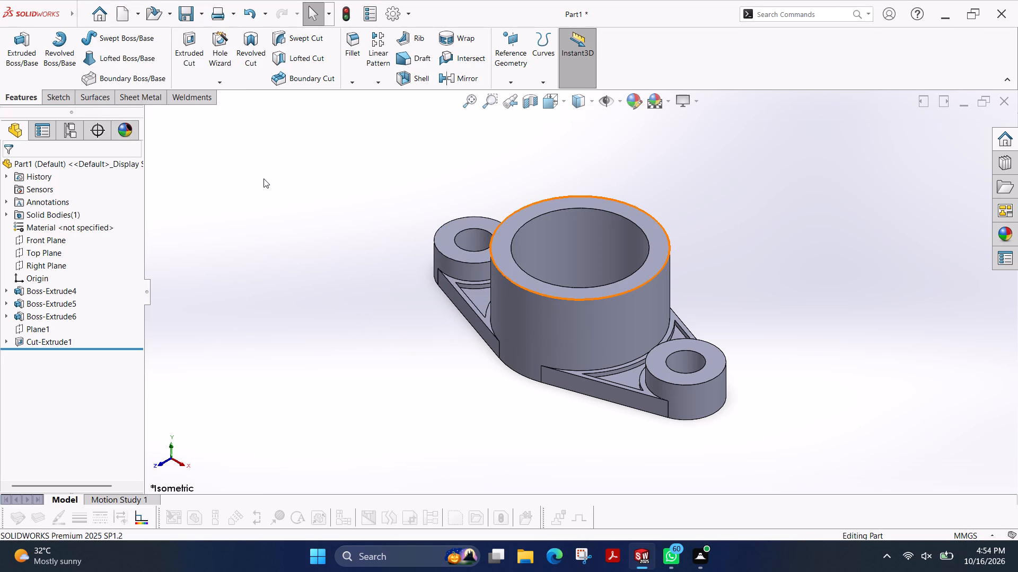
{"action": "scroll", "coordinate": [233, 92], "scroll_direction": "down", "scroll_amount": 7}
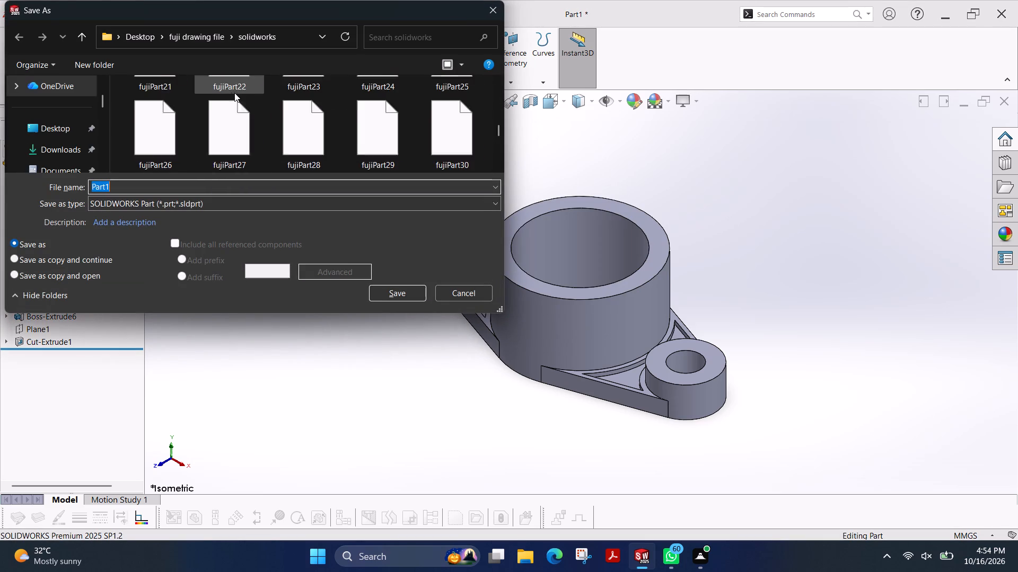
{"action": "scroll", "coordinate": [234, 93], "scroll_direction": "down", "scroll_amount": 12}
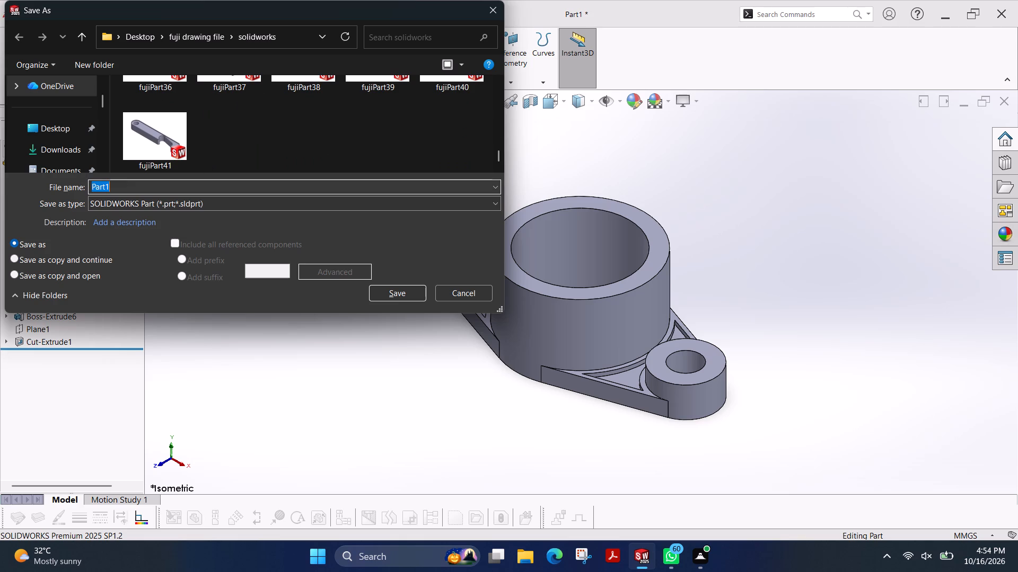
{"action": "key", "text": "Right"}
{"action": "key", "text": "BackSpace"}
{"action": "type", "text": "42"}
{"action": "key", "text": "Left"}
{"action": "key", "text": "Left"}
{"action": "key", "text": "Left"}
{"action": "key", "text": "Left"}
{"action": "key", "text": "Left"}
{"action": "key", "text": "Left"}
{"action": "key", "text": "Left"}
{"action": "key", "text": "Left"}
{"action": "key", "text": "Left"}
{"action": "key", "text": "Left"}
{"action": "key", "text": "Left"}
{"action": "key", "text": "Left"}
{"action": "key", "text": "Left"}
{"action": "key", "text": "Left"}
{"action": "key", "text": "Left"}
{"action": "type", "text": "fuji"}
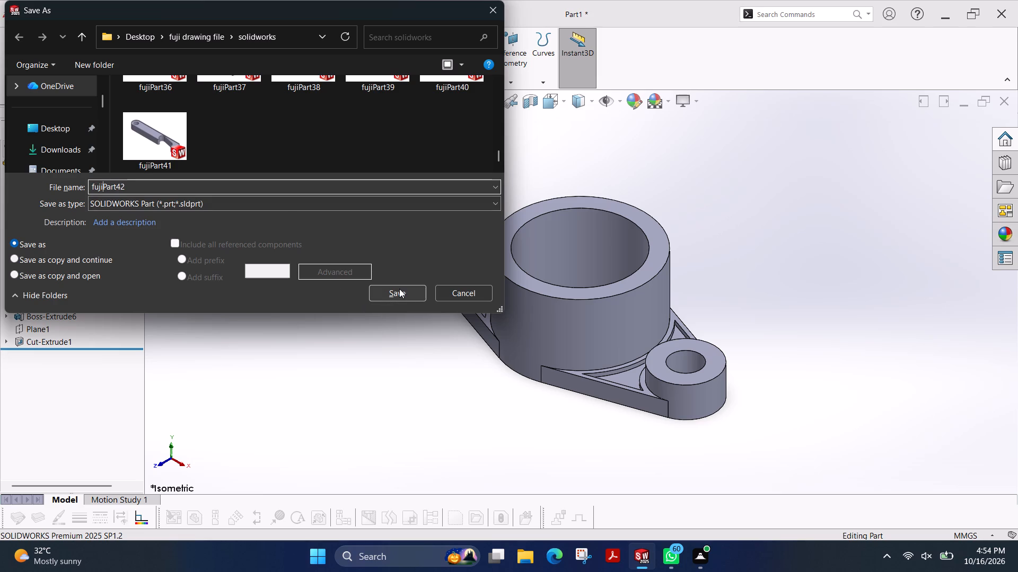
{"action": "left_click", "coordinate": [409, 296]}
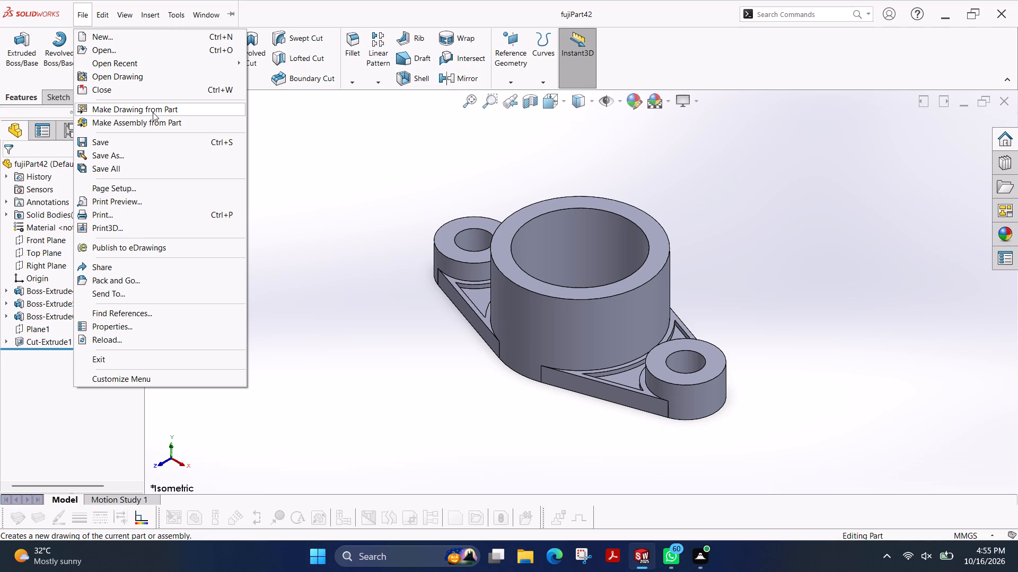
Make a drawing from the part on a standard A4 (ISO) sheet.
{"action": "left_click", "coordinate": [153, 112]}
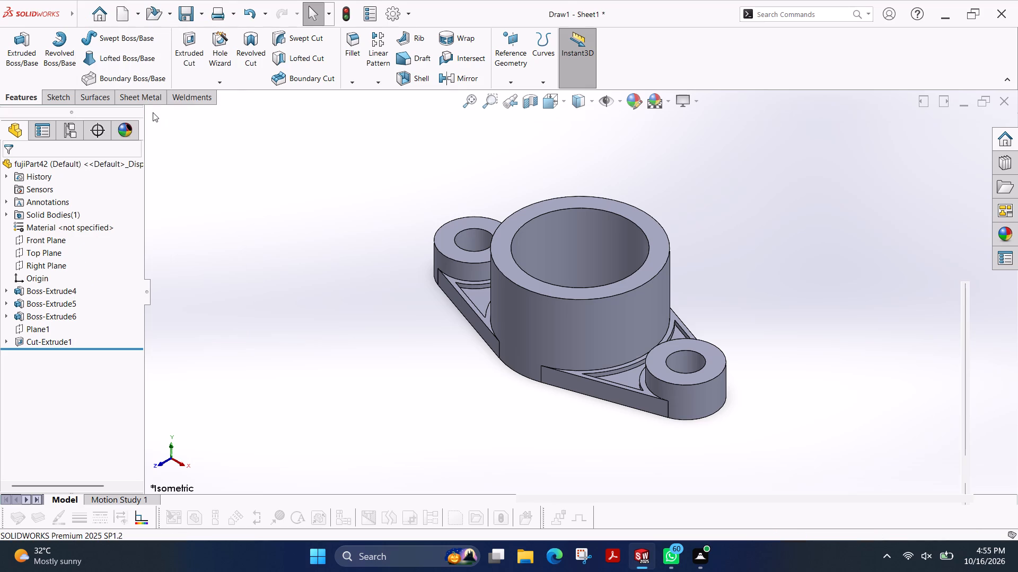
{"action": "left_click", "coordinate": [392, 263]}
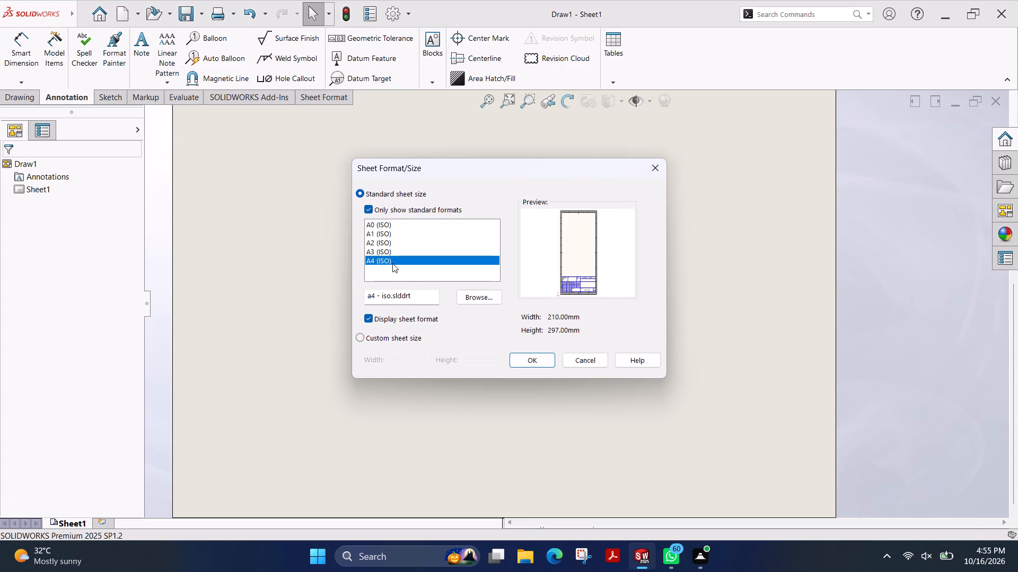
{"action": "left_click", "coordinate": [543, 353]}
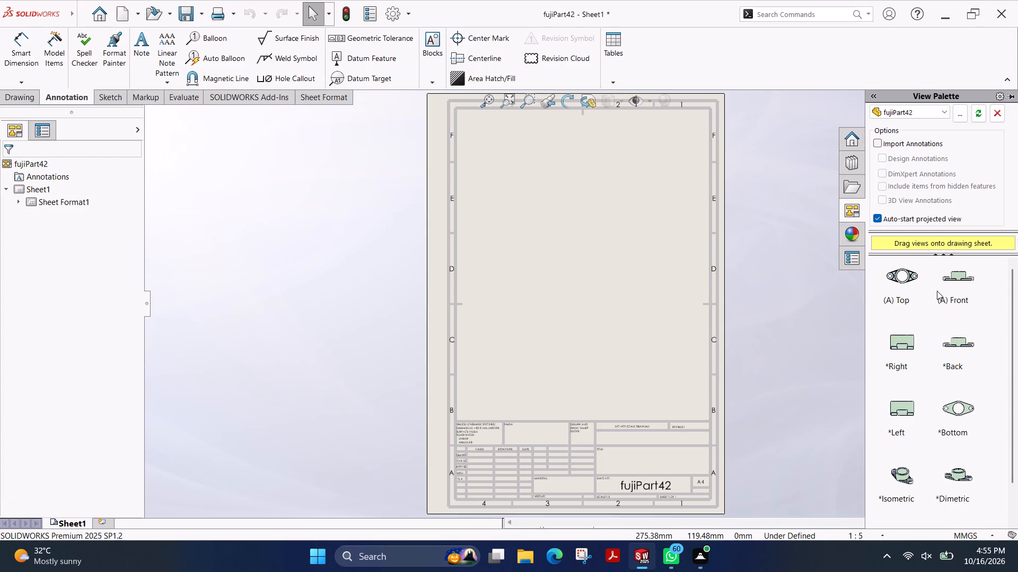
Place the flange's top view in the upper left area of the sheet, without adding any projected views.
{"action": "left_click_drag", "start_coordinate": [907, 275], "coordinate": [495, 153]}
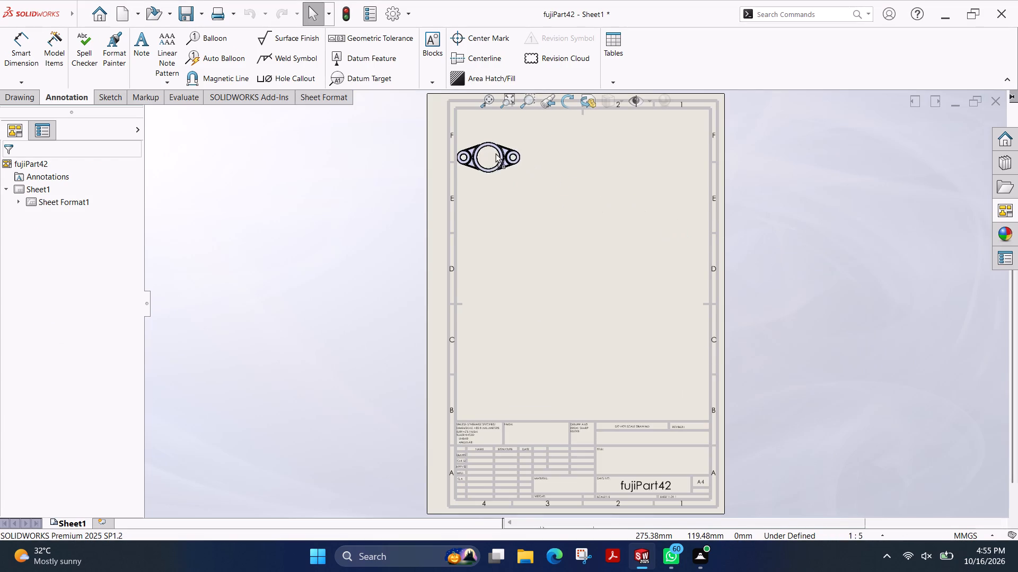
{"action": "left_click_drag", "start_coordinate": [495, 153], "coordinate": [522, 173]}
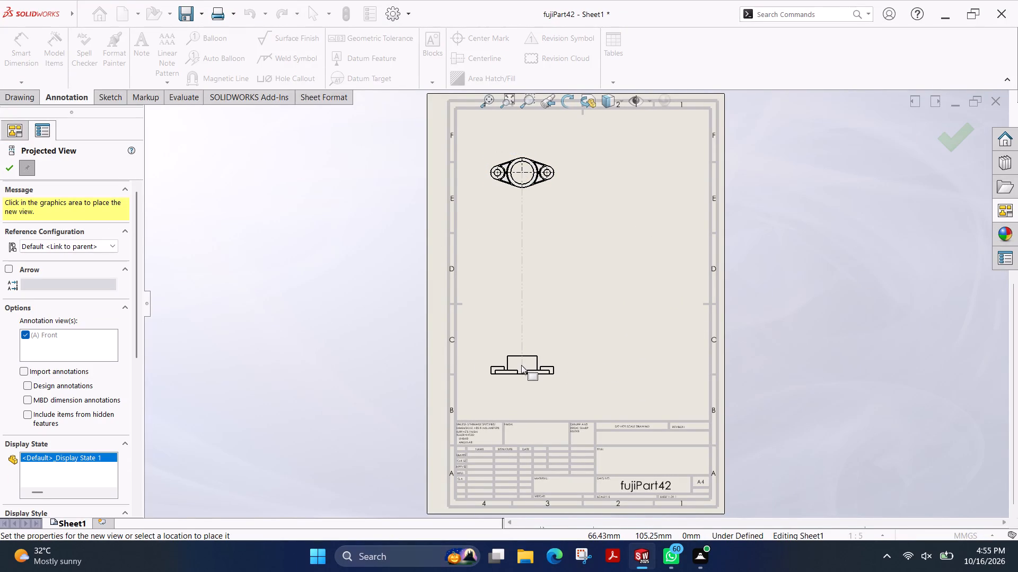
{"action": "key", "text": "Escape"}
Create section view A-A with a horizontal cutting line through the central ring's centre, and place it below the top view.
{"action": "scroll", "coordinate": [548, 224], "scroll_direction": "down", "scroll_amount": 4}
{"action": "scroll", "coordinate": [548, 223], "scroll_direction": "up", "scroll_amount": 1}
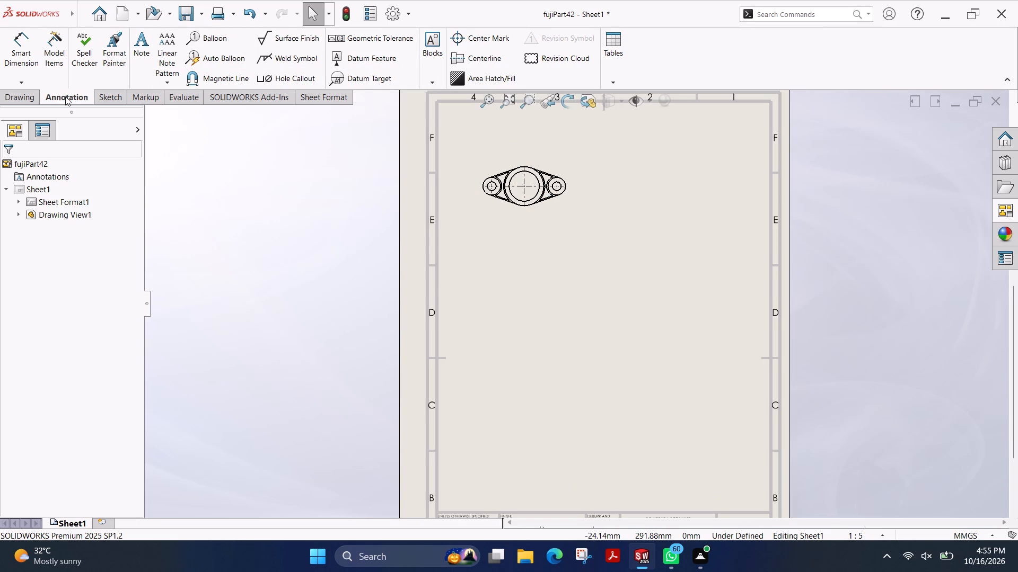
{"action": "left_click", "coordinate": [31, 97]}
{"action": "left_click", "coordinate": [109, 46]}
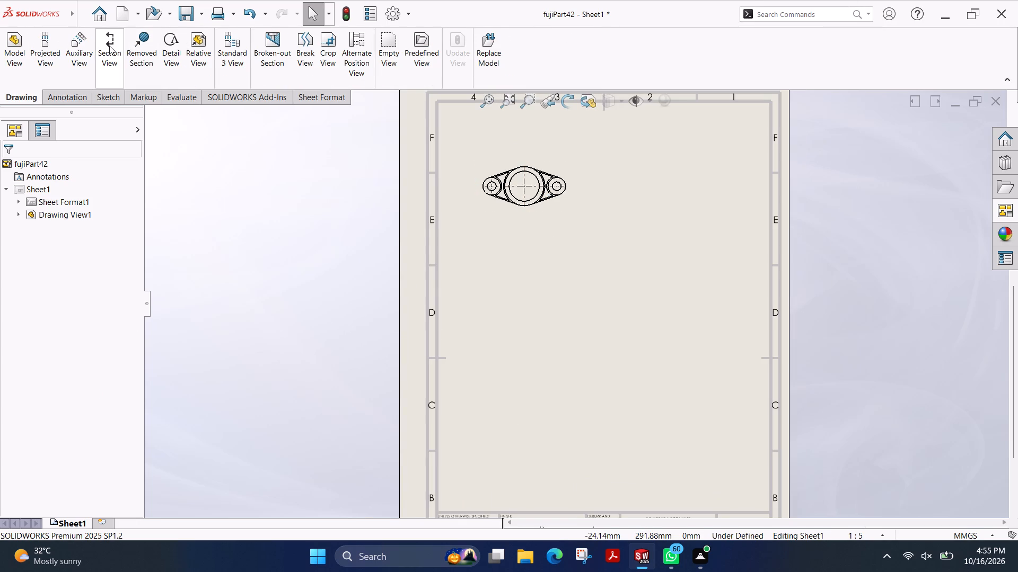
{"action": "left_click", "coordinate": [55, 347]}
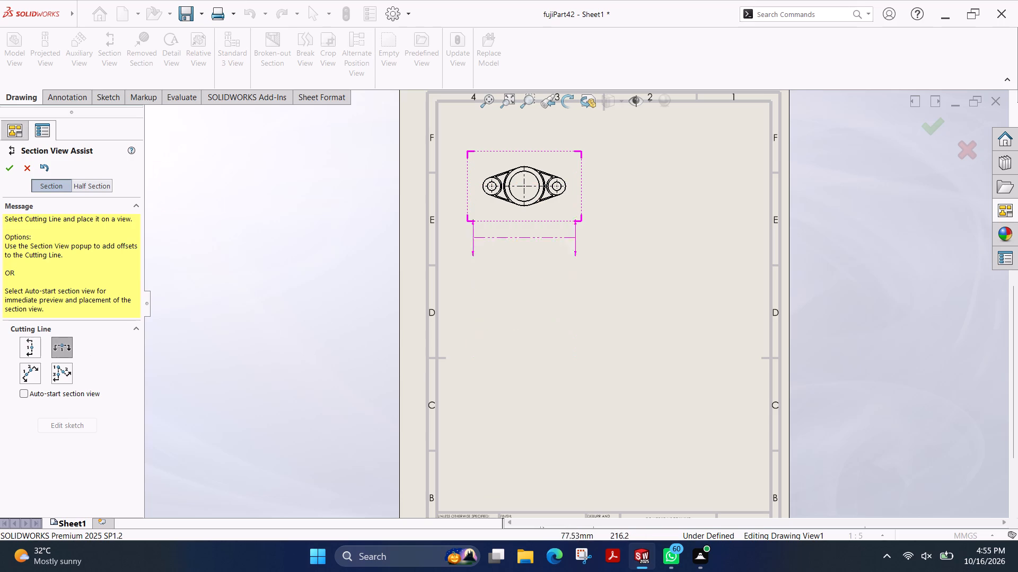
{"action": "scroll", "coordinate": [532, 184], "scroll_direction": "down", "scroll_amount": 9}
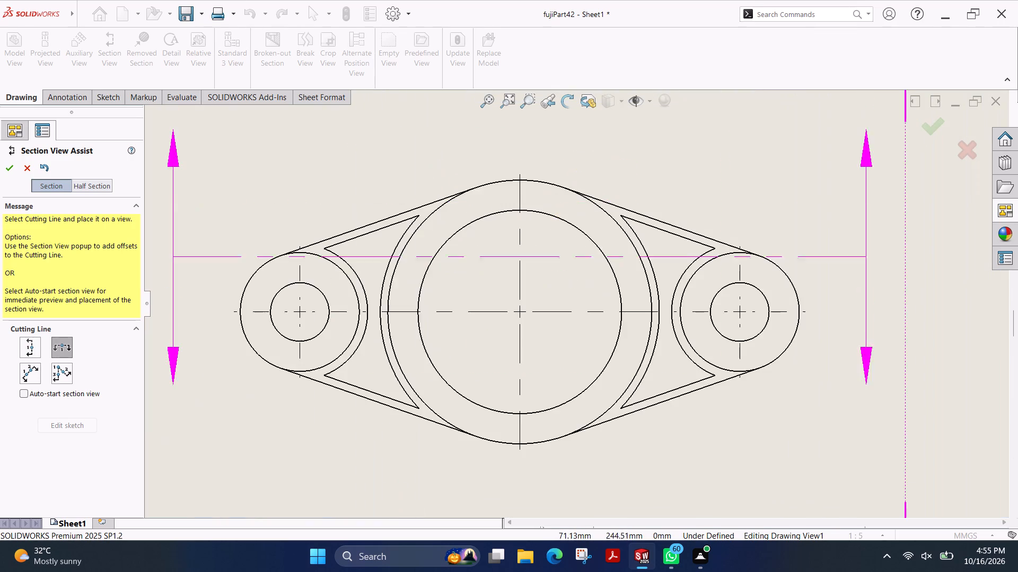
{"action": "scroll", "coordinate": [571, 284], "scroll_direction": "down", "scroll_amount": 2}
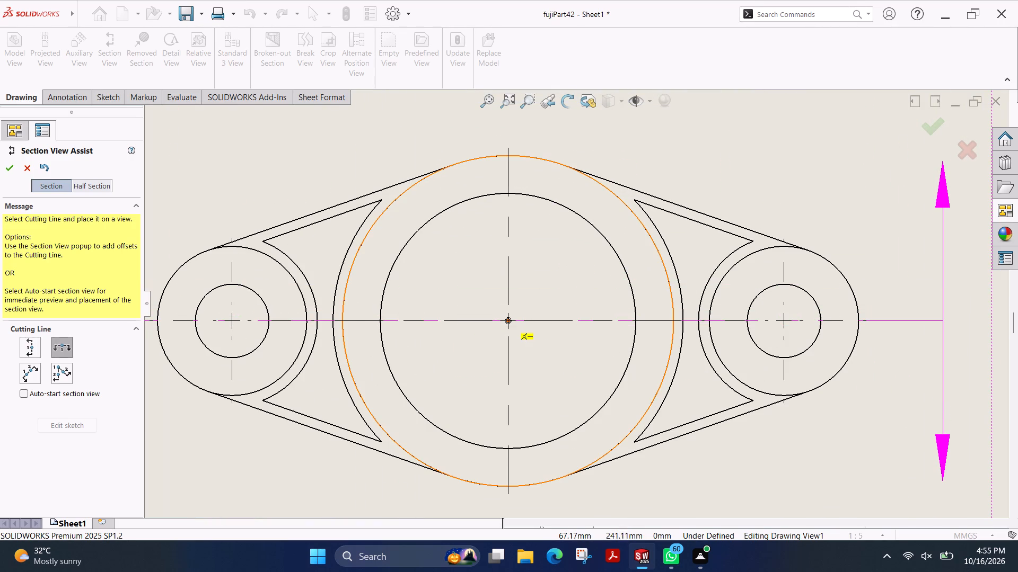
{"action": "left_click", "coordinate": [508, 322]}
{"action": "scroll", "coordinate": [508, 322], "scroll_direction": "up", "scroll_amount": 3}
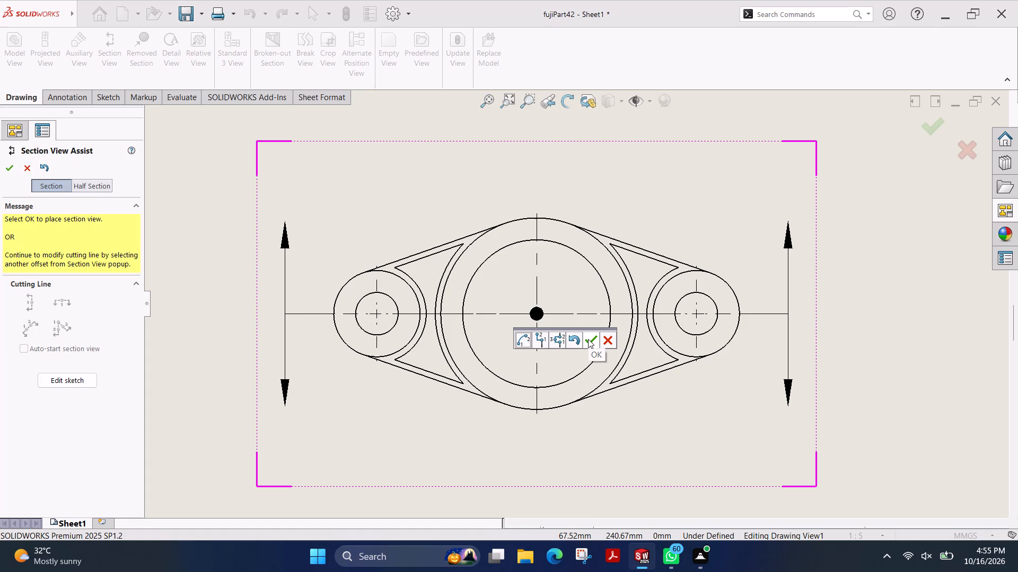
{"action": "left_click", "coordinate": [588, 339]}
{"action": "scroll", "coordinate": [567, 396], "scroll_direction": "up", "scroll_amount": 2}
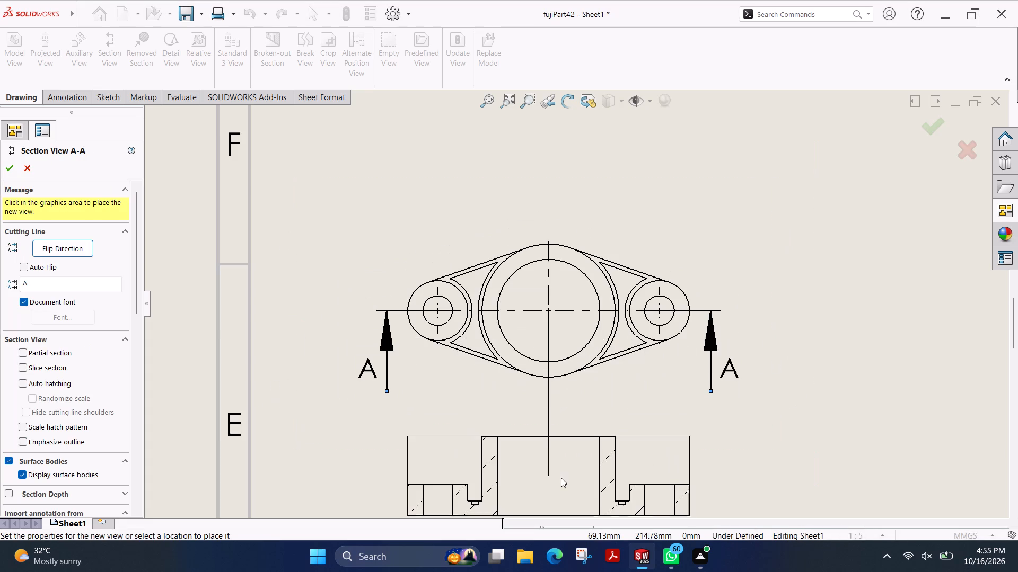
{"action": "scroll", "coordinate": [558, 469], "scroll_direction": "up", "scroll_amount": 7}
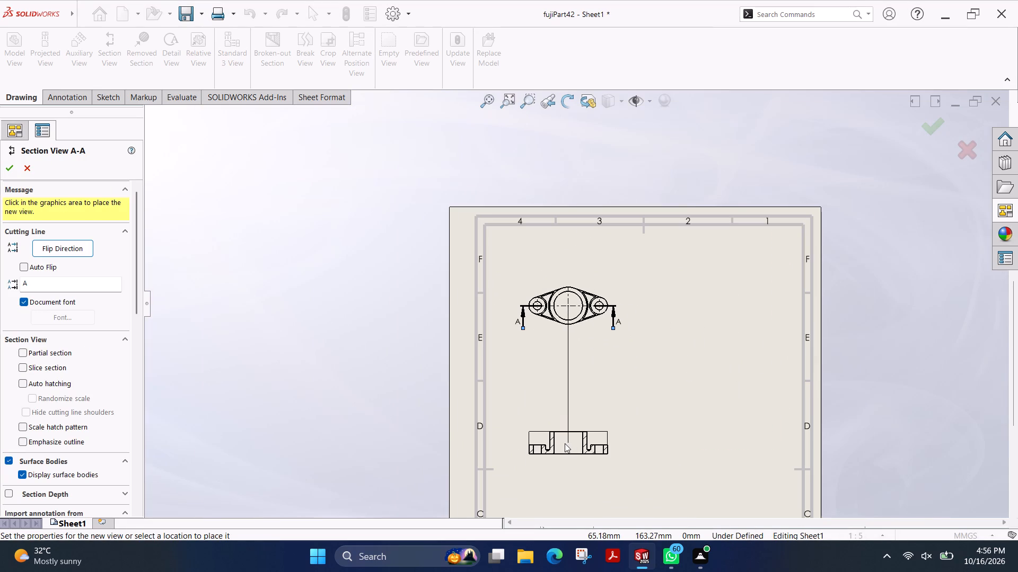
{"action": "left_click", "coordinate": [564, 434]}
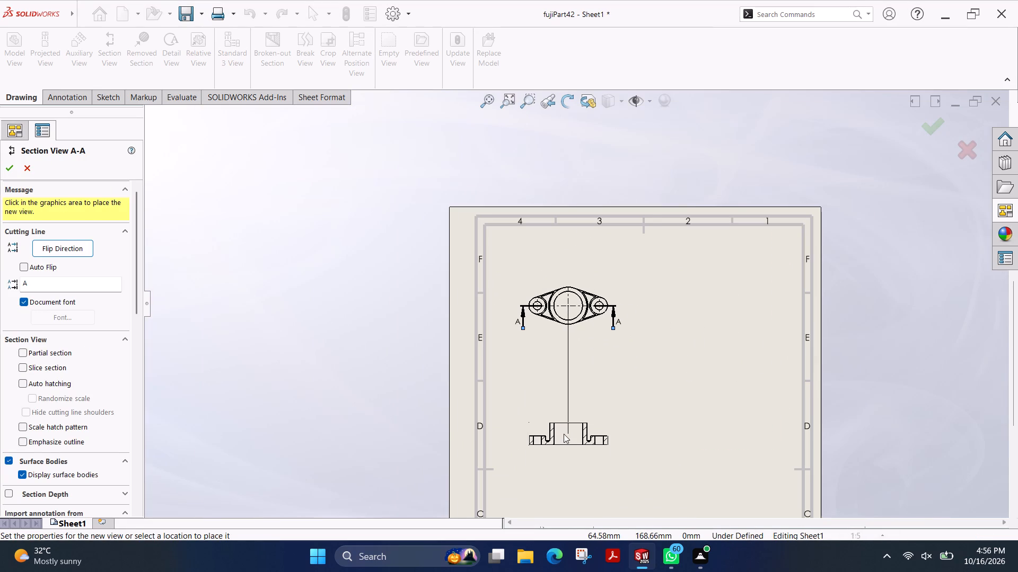
Move the SECTION A-A label slightly farther below the section view.
{"action": "left_click_drag", "start_coordinate": [583, 453], "coordinate": [577, 462]}
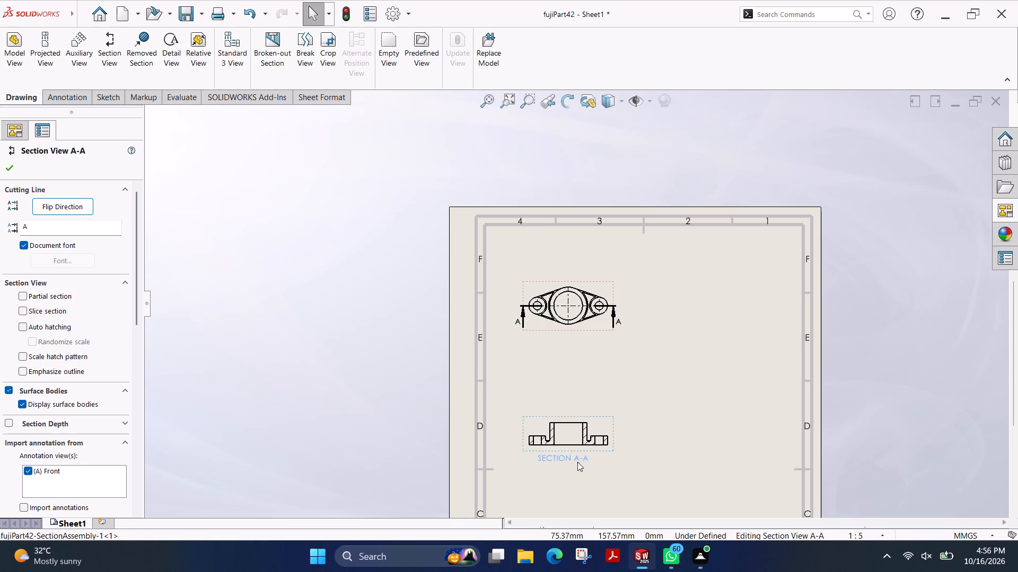
{"action": "left_click_drag", "start_coordinate": [577, 462], "coordinate": [577, 465]}
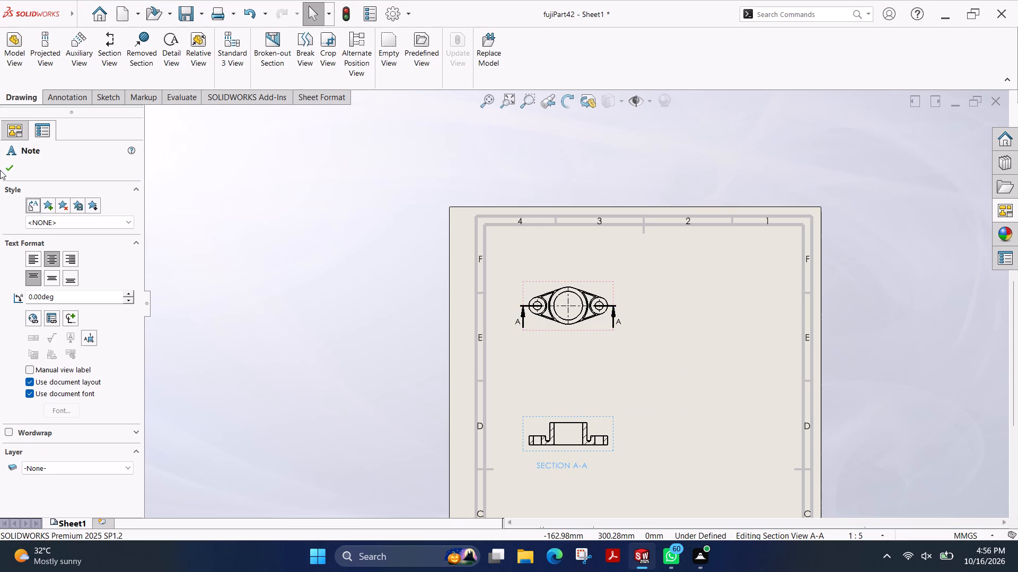
{"action": "left_click", "coordinate": [6, 172]}
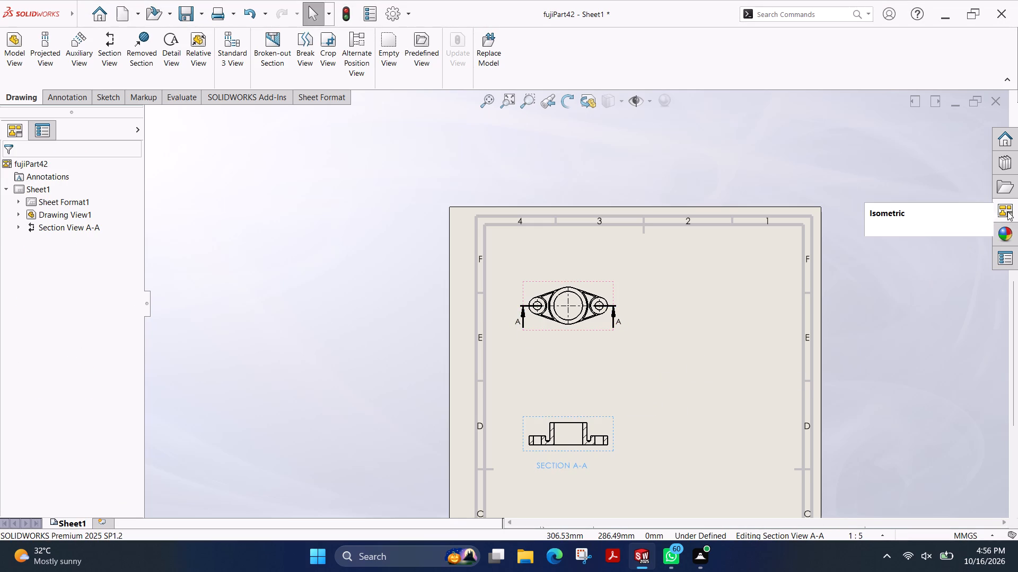
Place the *Current pictorial view of the flange on the sheet to the right of the top view.
{"action": "left_click", "coordinate": [1007, 211]}
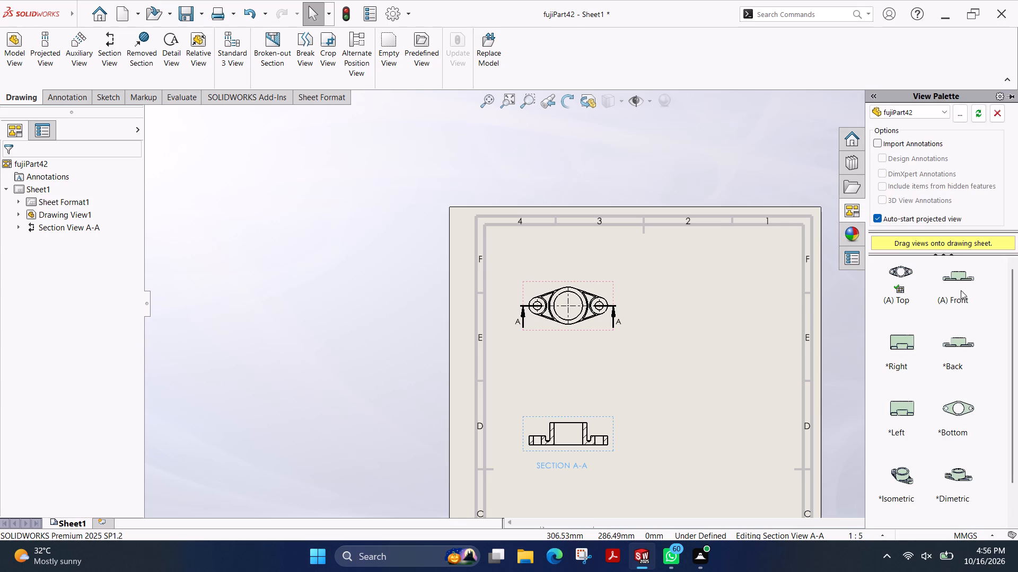
{"action": "scroll", "coordinate": [951, 374], "scroll_direction": "down", "scroll_amount": 5}
{"action": "scroll", "coordinate": [979, 428], "scroll_direction": "up", "scroll_amount": 5}
{"action": "scroll", "coordinate": [977, 430], "scroll_direction": "down", "scroll_amount": 7}
{"action": "left_click_drag", "start_coordinate": [955, 501], "coordinate": [763, 343]}
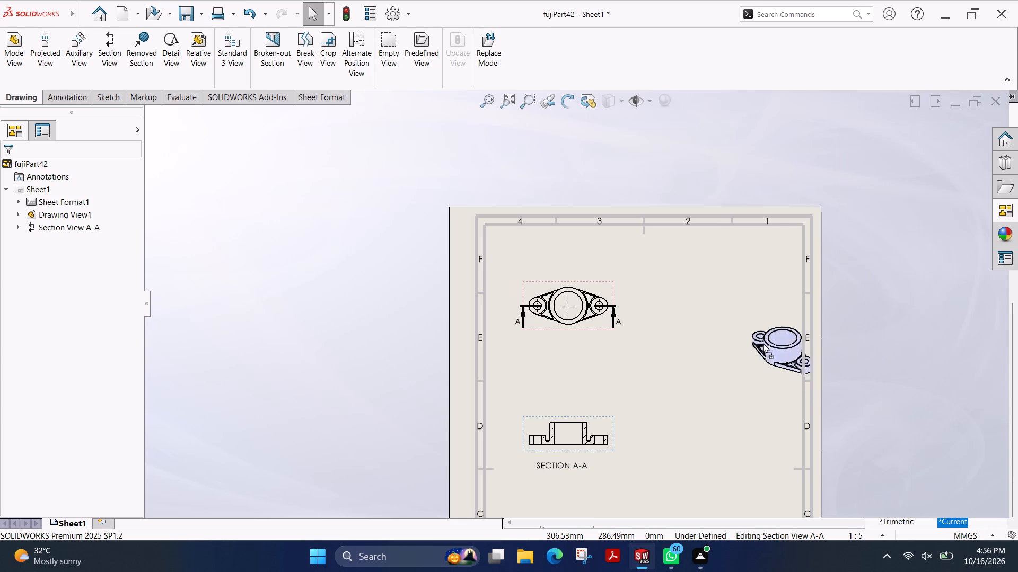
{"action": "left_click_drag", "start_coordinate": [763, 343], "coordinate": [717, 305]}
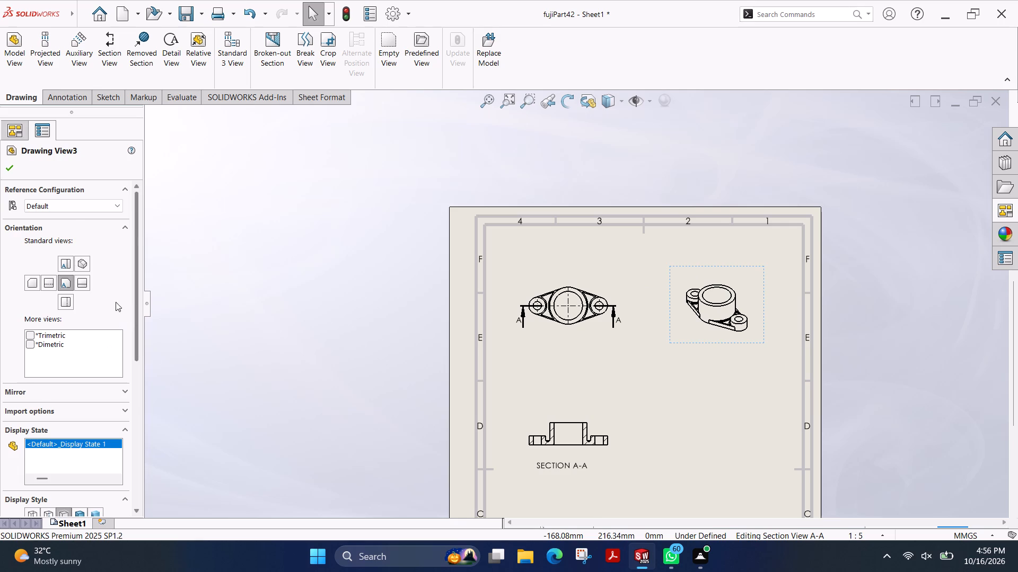
Set the pictorial view to Shaded With Edges and give it a custom scale of 1:2.
{"action": "scroll", "coordinate": [116, 302], "scroll_direction": "down", "scroll_amount": 1}
{"action": "left_click", "coordinate": [80, 425]}
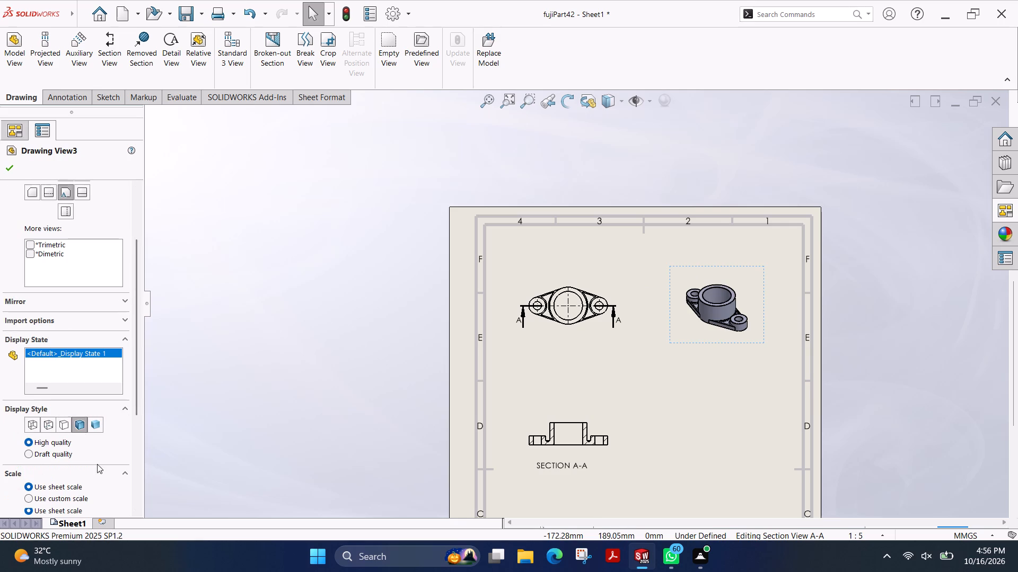
{"action": "scroll", "coordinate": [109, 459], "scroll_direction": "down", "scroll_amount": 1}
{"action": "left_click", "coordinate": [47, 406]}
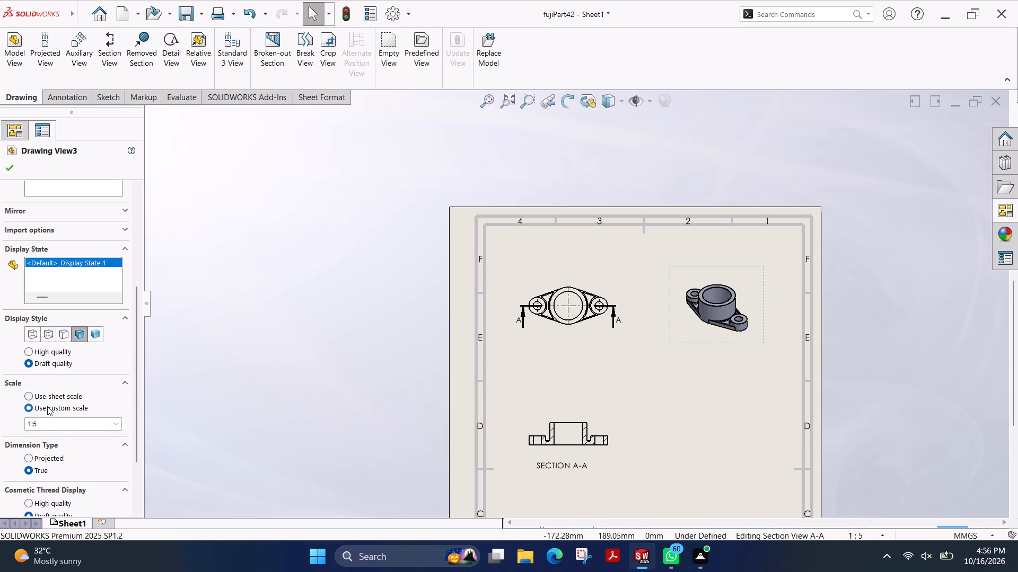
{"action": "left_click", "coordinate": [116, 423]}
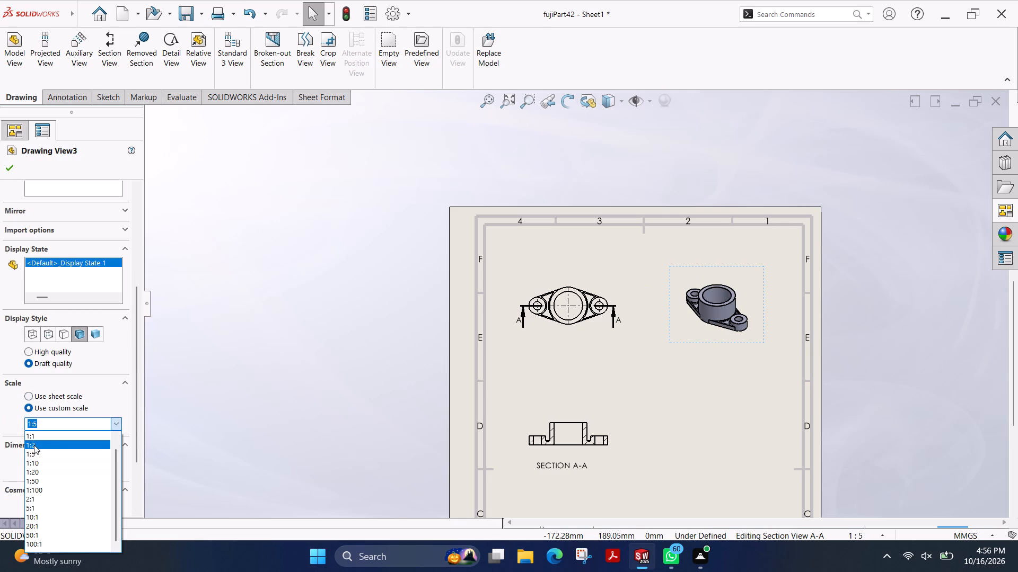
{"action": "left_click", "coordinate": [34, 445]}
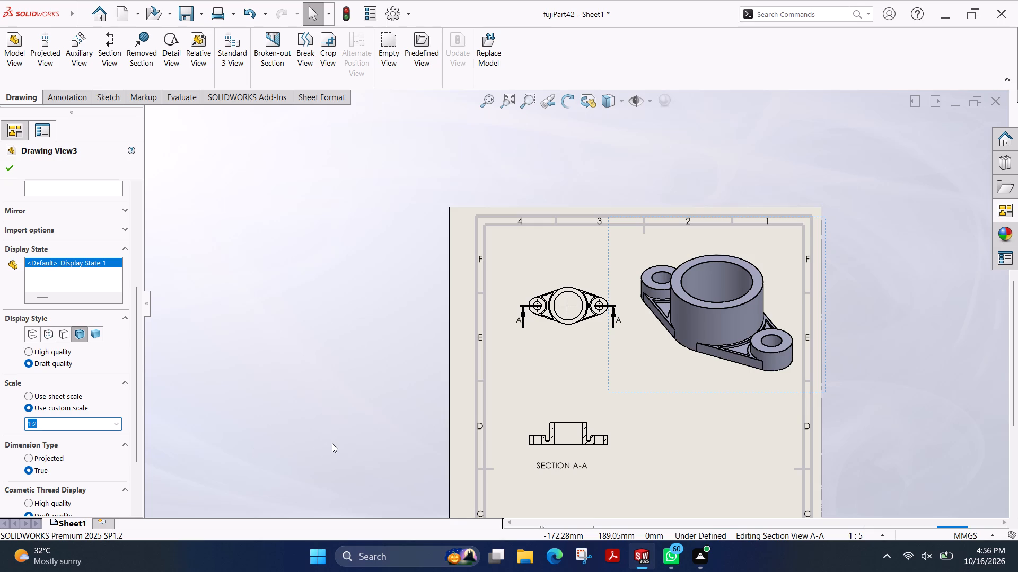
{"action": "left_click", "coordinate": [9, 168]}
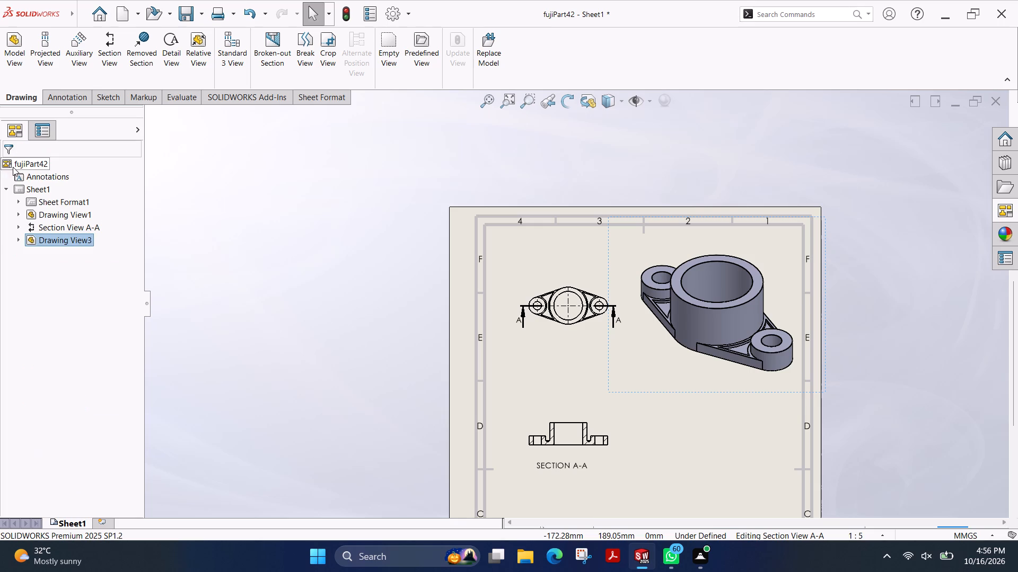
Set the top view to Shaded With Edges and give it a custom scale of 1:2.
{"action": "left_click", "coordinate": [531, 283]}
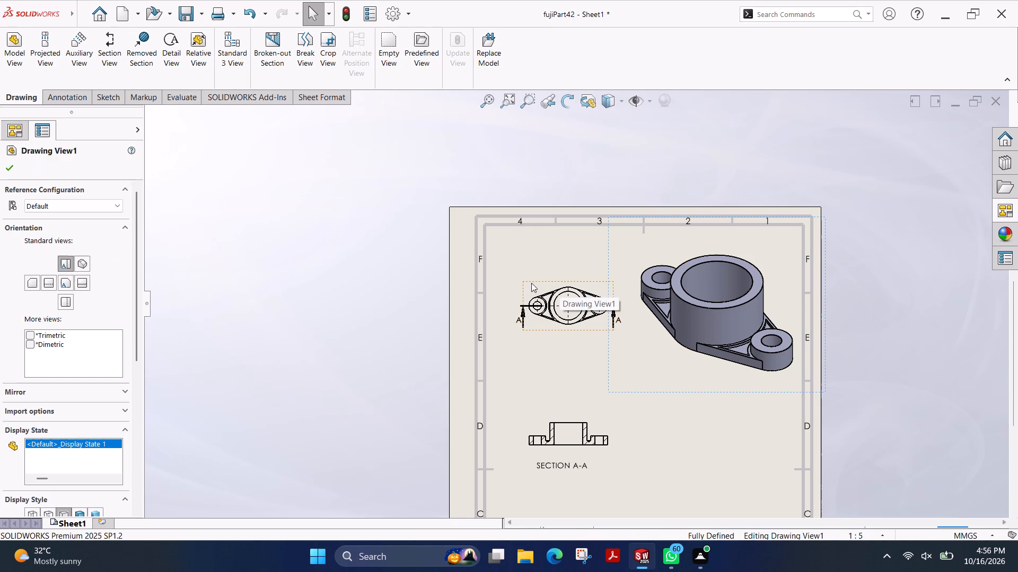
{"action": "scroll", "coordinate": [120, 406], "scroll_direction": "down", "scroll_amount": 2}
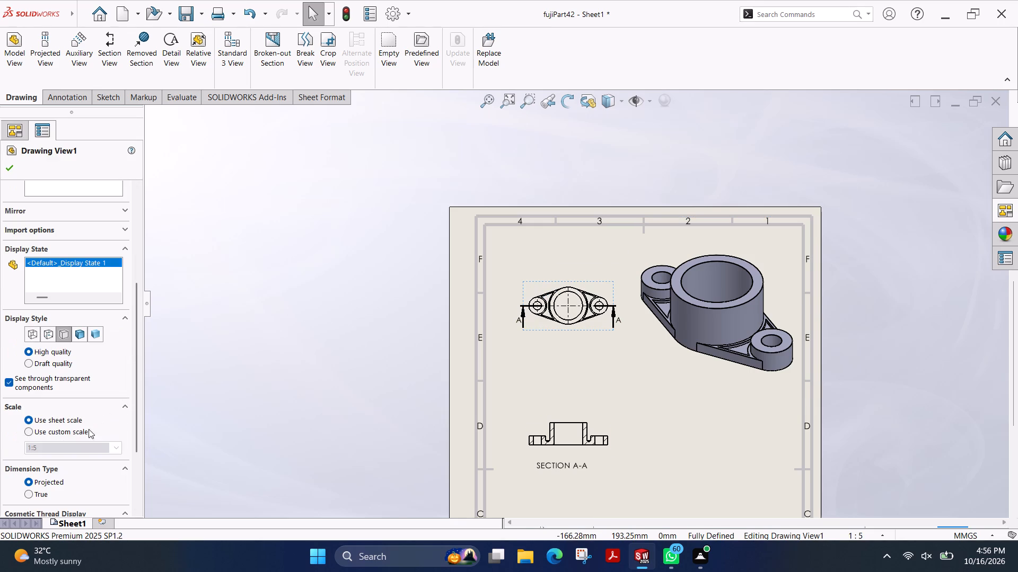
{"action": "left_click", "coordinate": [82, 330]}
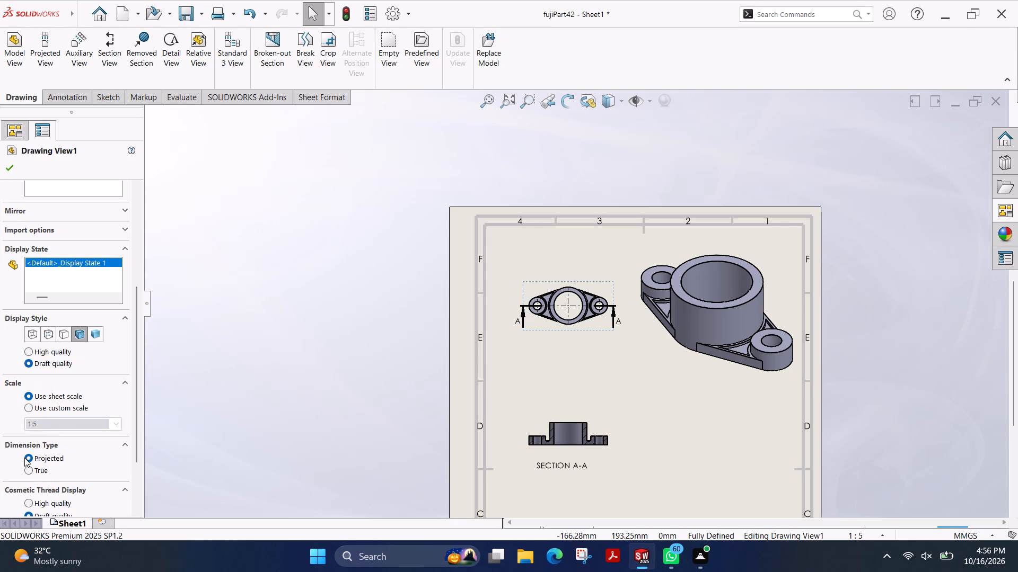
{"action": "left_click", "coordinate": [56, 407]}
{"action": "left_click", "coordinate": [116, 427]}
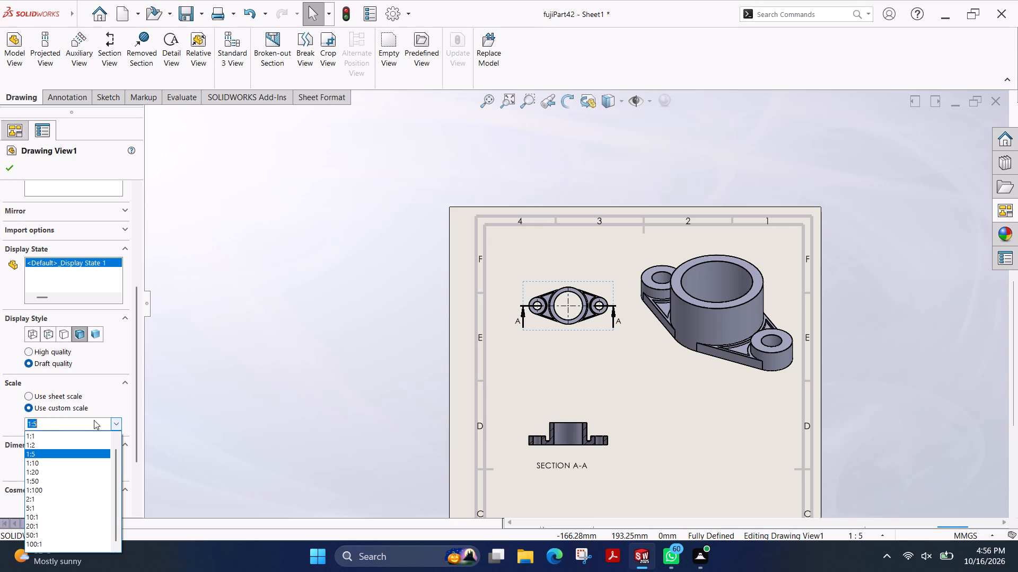
{"action": "left_click", "coordinate": [44, 441]}
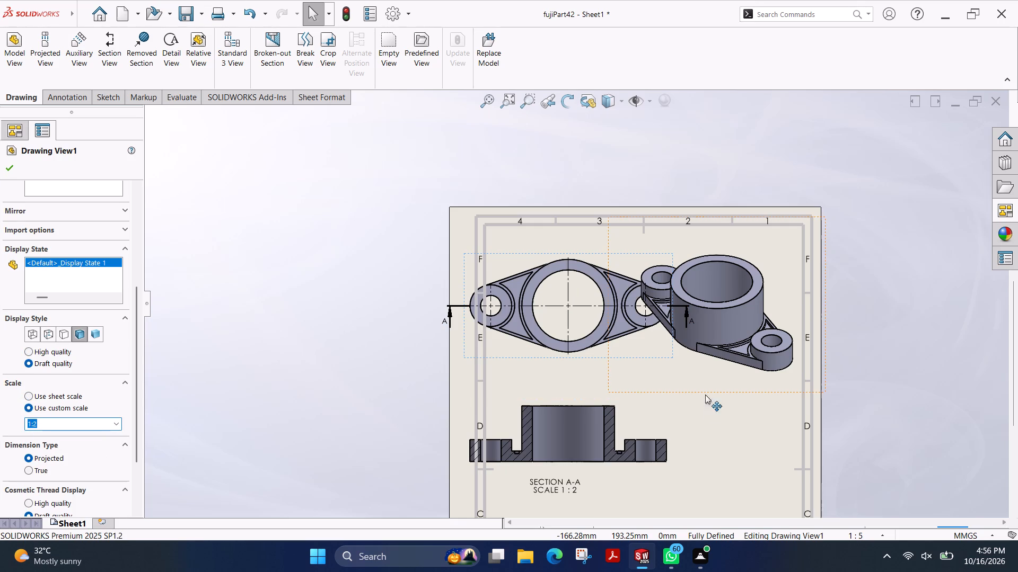
{"action": "scroll", "coordinate": [691, 425], "scroll_direction": "up", "scroll_amount": 3}
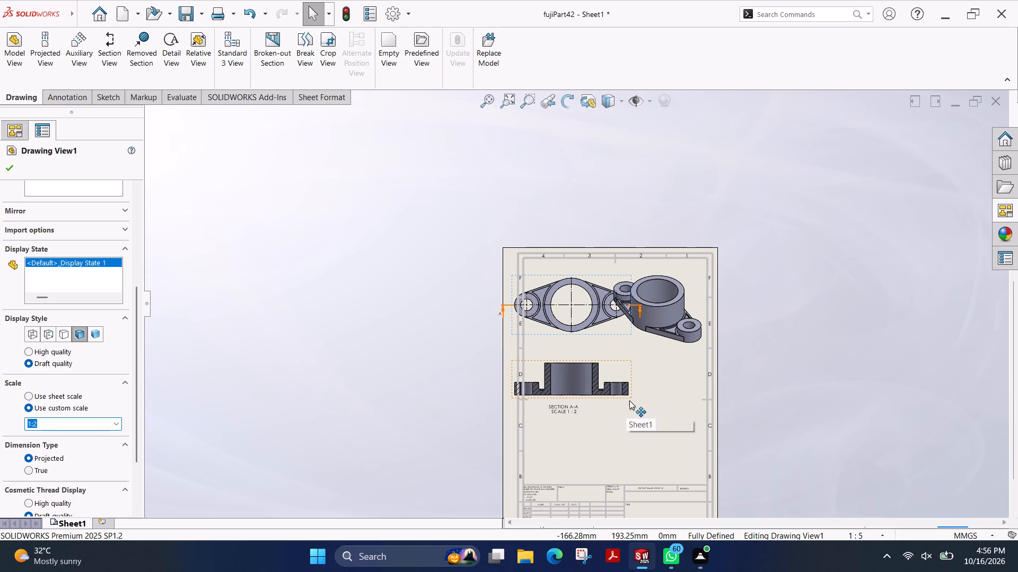
{"action": "left_click", "coordinate": [4, 166]}
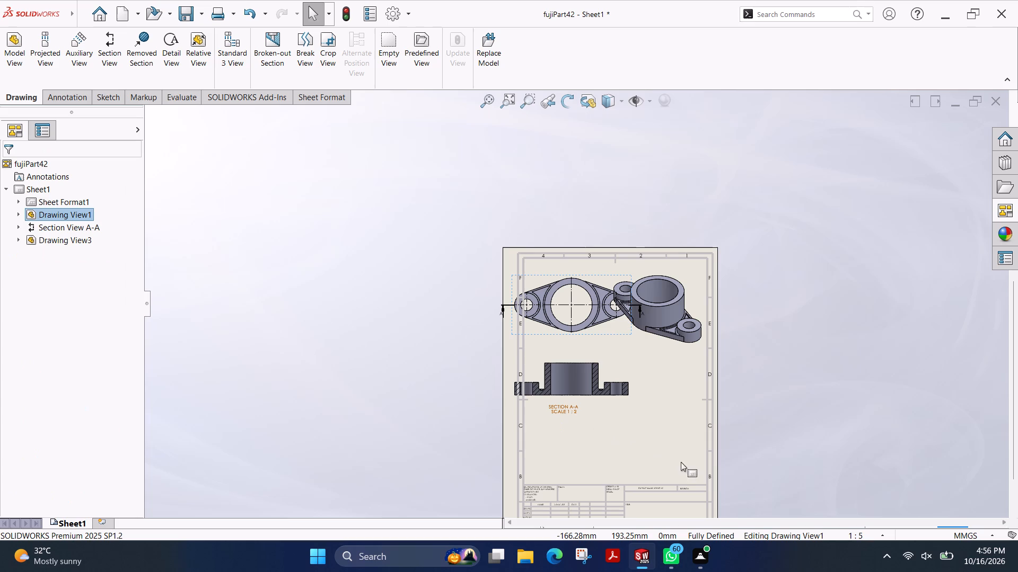
Rearrange the views with section A-A above the title block, the pictorial view between both others, and the top view inside the border.
{"action": "left_click_drag", "start_coordinate": [628, 397], "coordinate": [647, 456]}
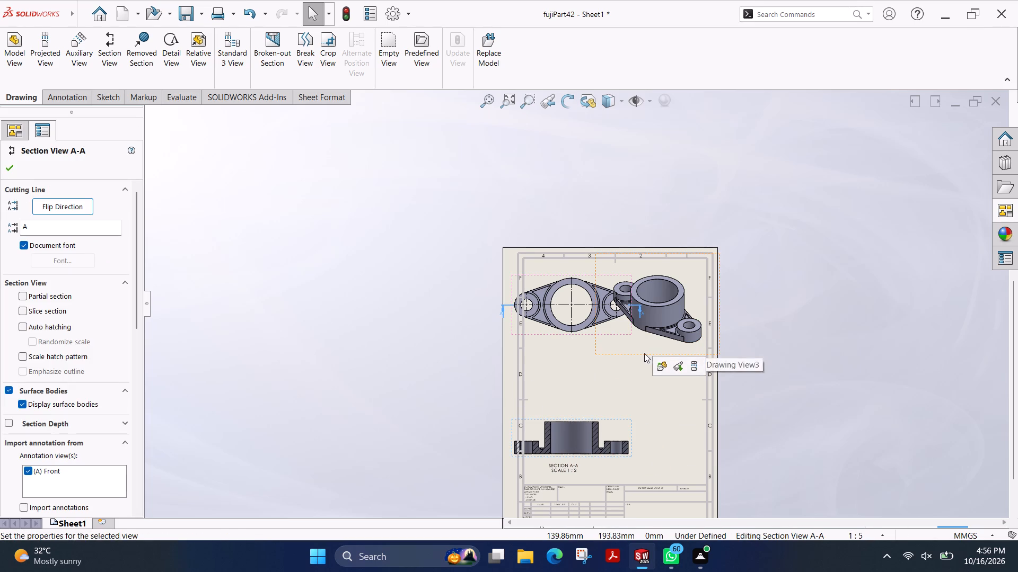
{"action": "left_click_drag", "start_coordinate": [635, 352], "coordinate": [635, 426]}
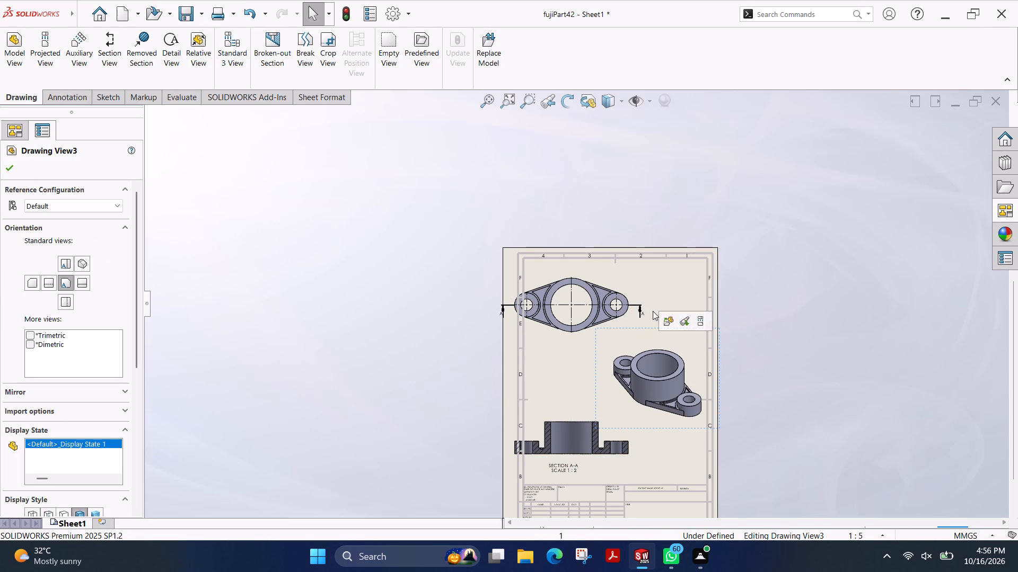
{"action": "left_click_drag", "start_coordinate": [629, 276], "coordinate": [663, 273]}
Fine-tune the view spacing by shifting section A-A slightly lower and the top view slightly down on the sheet.
{"action": "scroll", "coordinate": [647, 449], "scroll_direction": "down", "scroll_amount": 3}
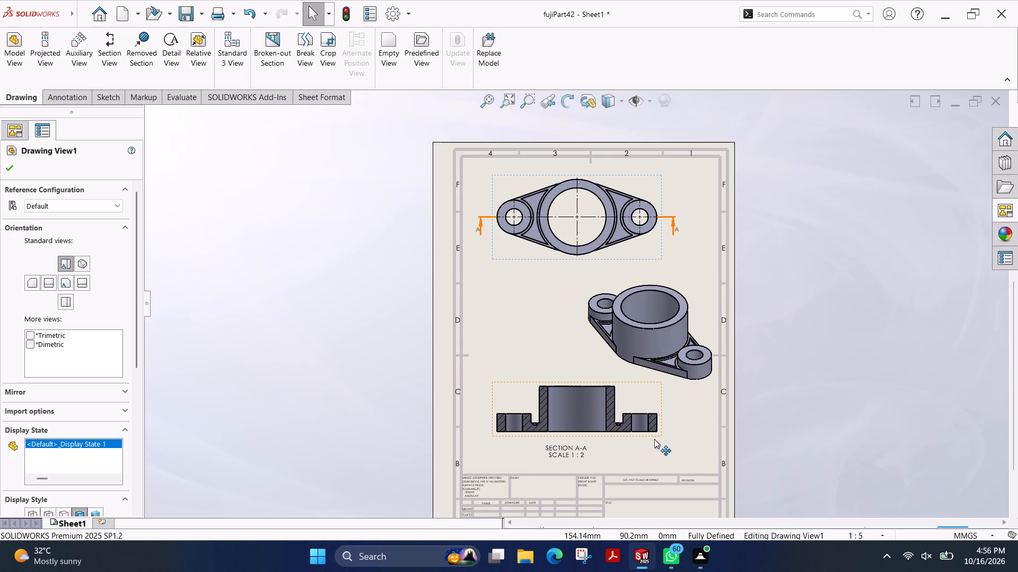
{"action": "left_click_drag", "start_coordinate": [658, 436], "coordinate": [660, 444]}
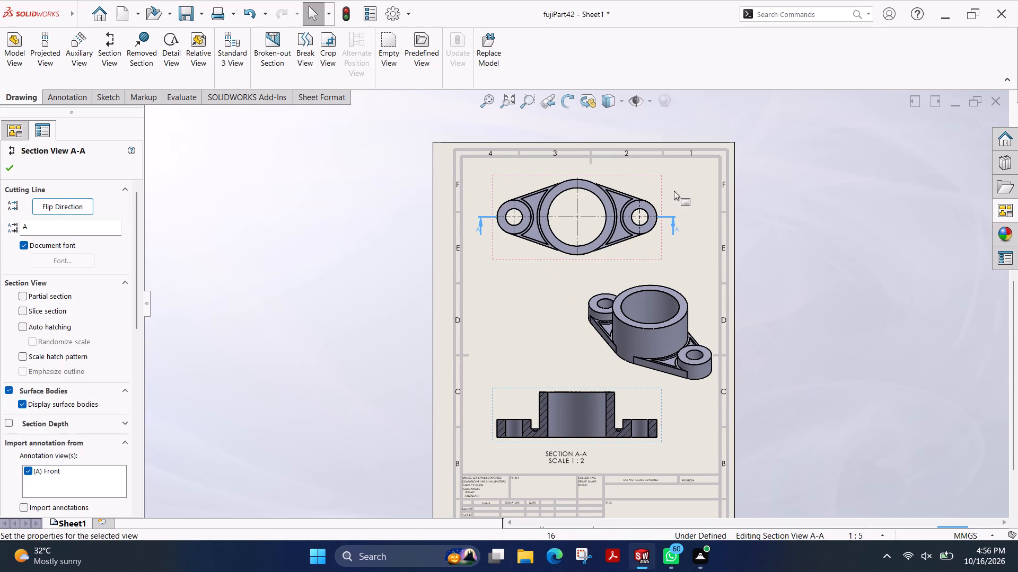
{"action": "left_click_drag", "start_coordinate": [657, 175], "coordinate": [657, 165]}
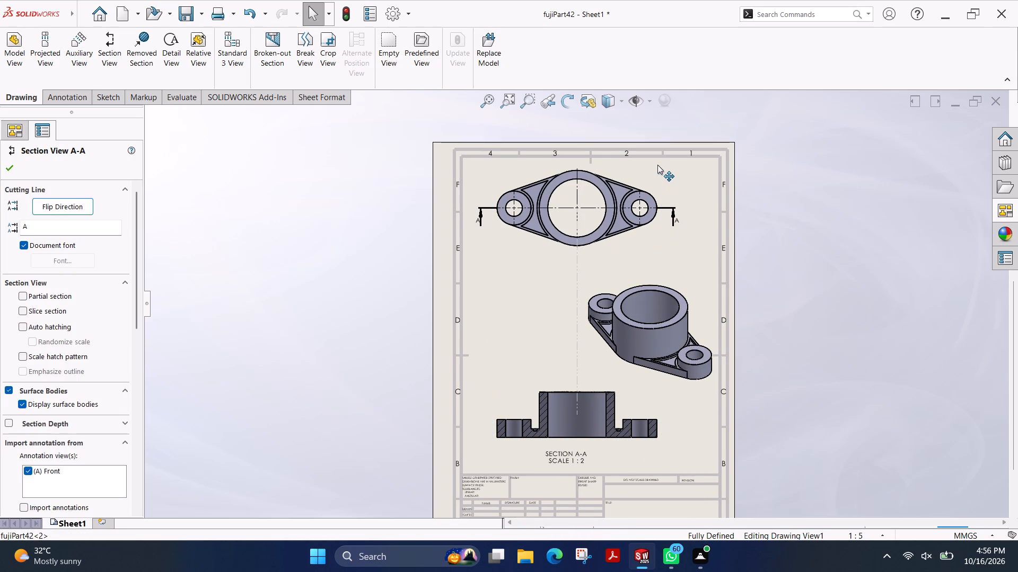
{"action": "left_click_drag", "start_coordinate": [657, 165], "coordinate": [661, 169]}
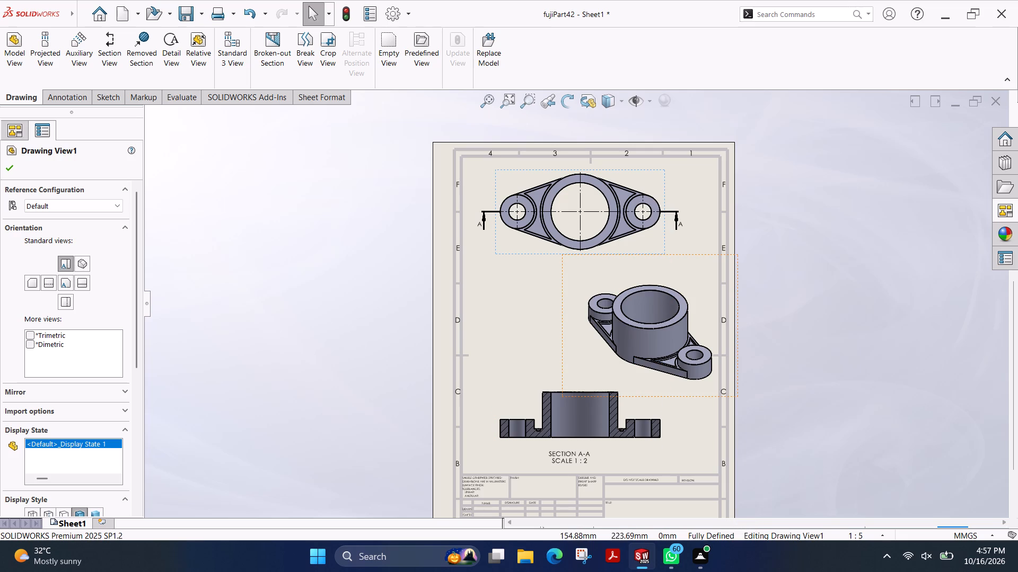
{"action": "left_click_drag", "start_coordinate": [655, 247], "coordinate": [660, 255]}
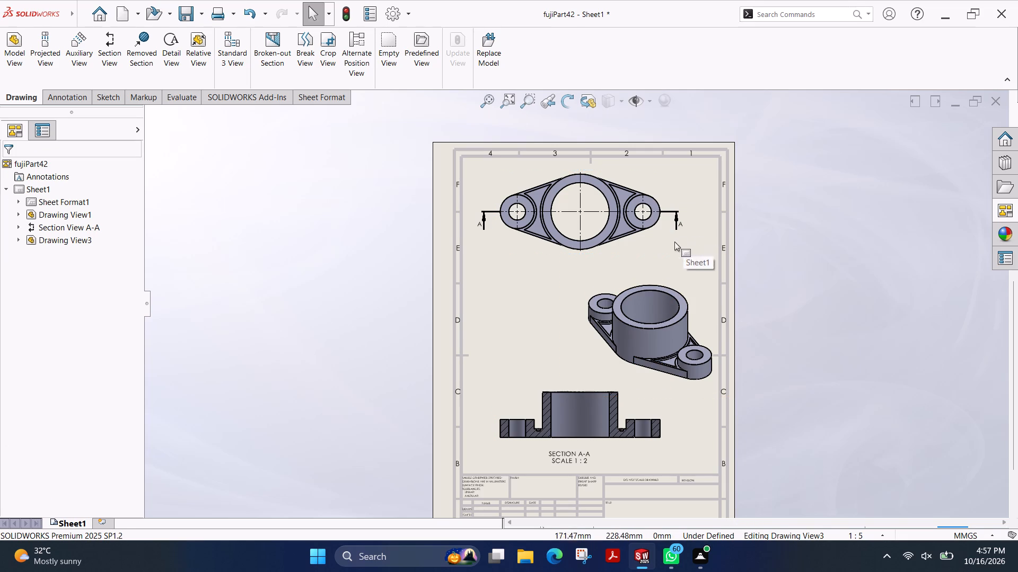
{"action": "left_click_drag", "start_coordinate": [664, 243], "coordinate": [662, 255]}
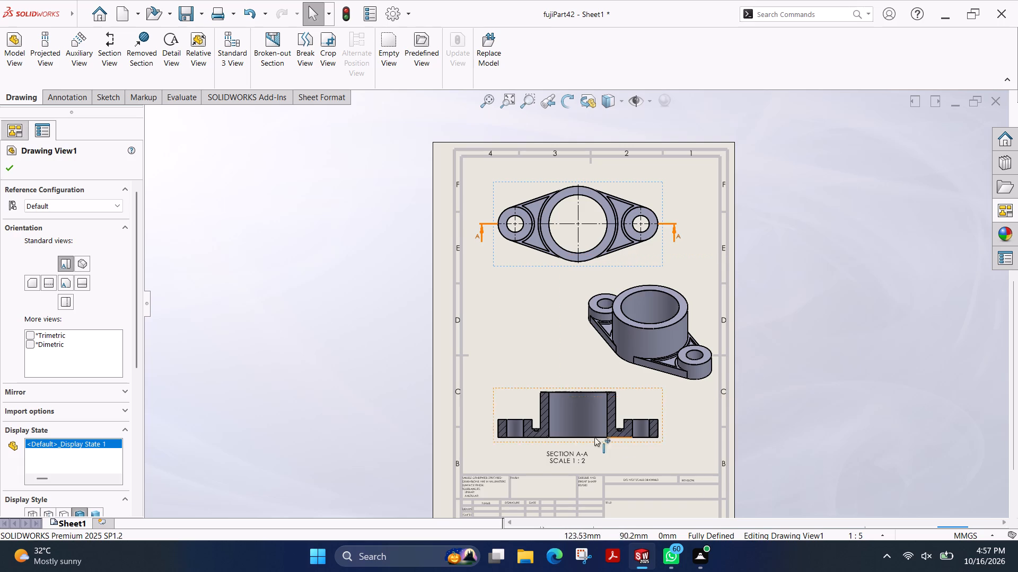
Move the SECTION A-A label slightly to the right so it is centred beneath the section view.
{"action": "left_click_drag", "start_coordinate": [574, 458], "coordinate": [588, 457]}
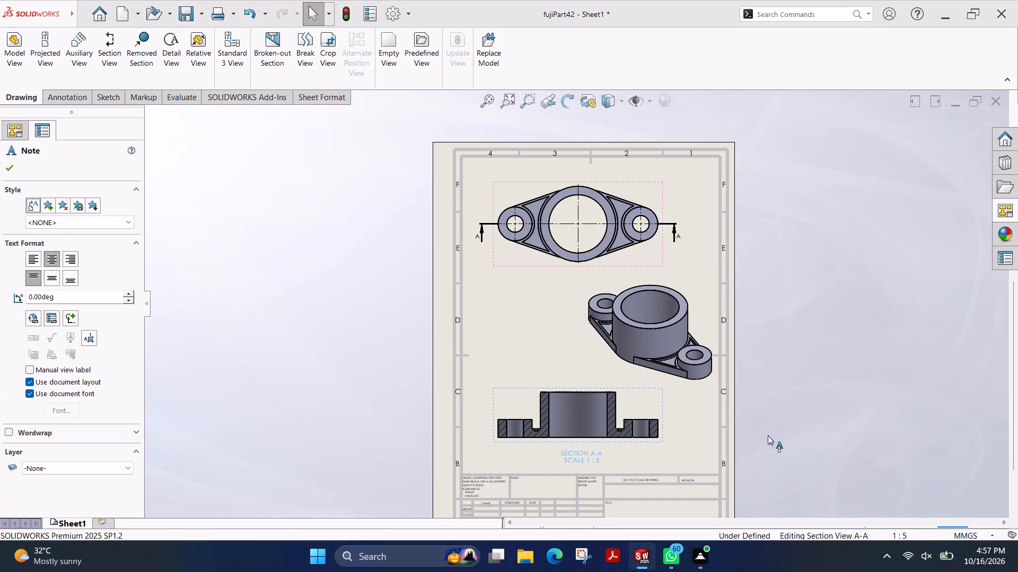
{"action": "key", "text": "Escape"}
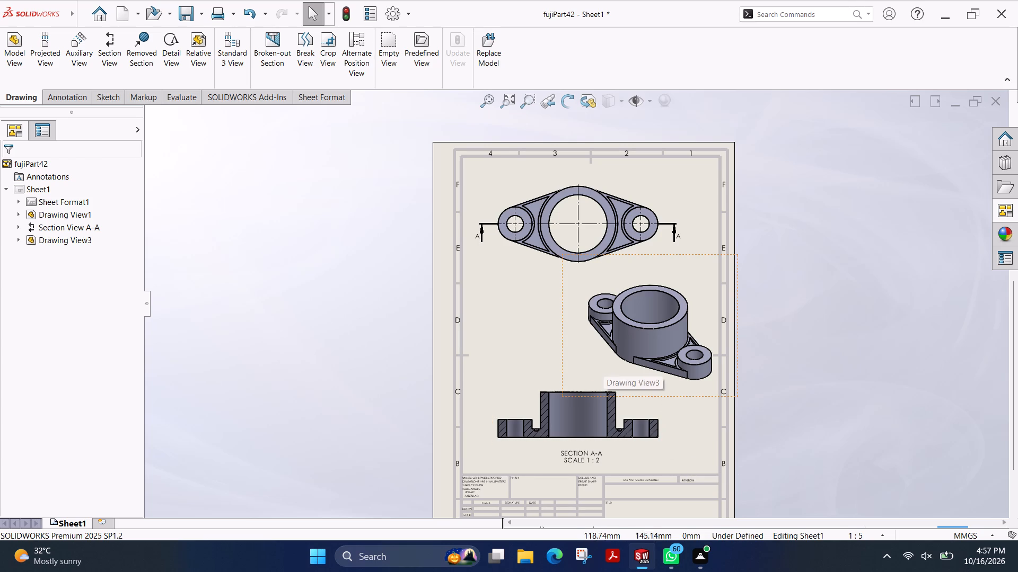
Shift the pictorial view slightly to the left, away from the sheet's right border.
{"action": "left_click_drag", "start_coordinate": [603, 360], "coordinate": [590, 359]}
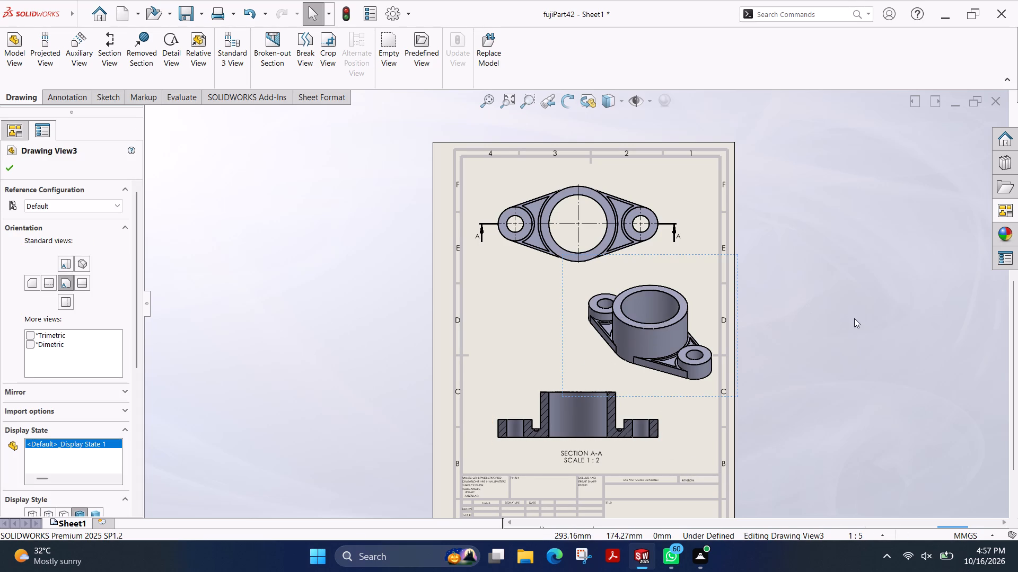
{"action": "key", "text": "Escape"}
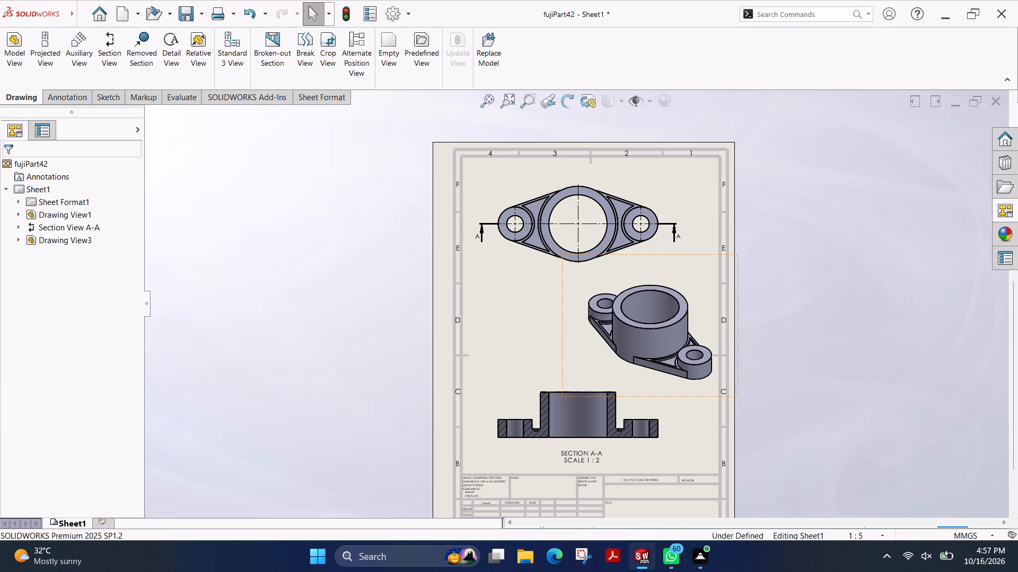
{"action": "left_click_drag", "start_coordinate": [563, 364], "coordinate": [552, 363]}
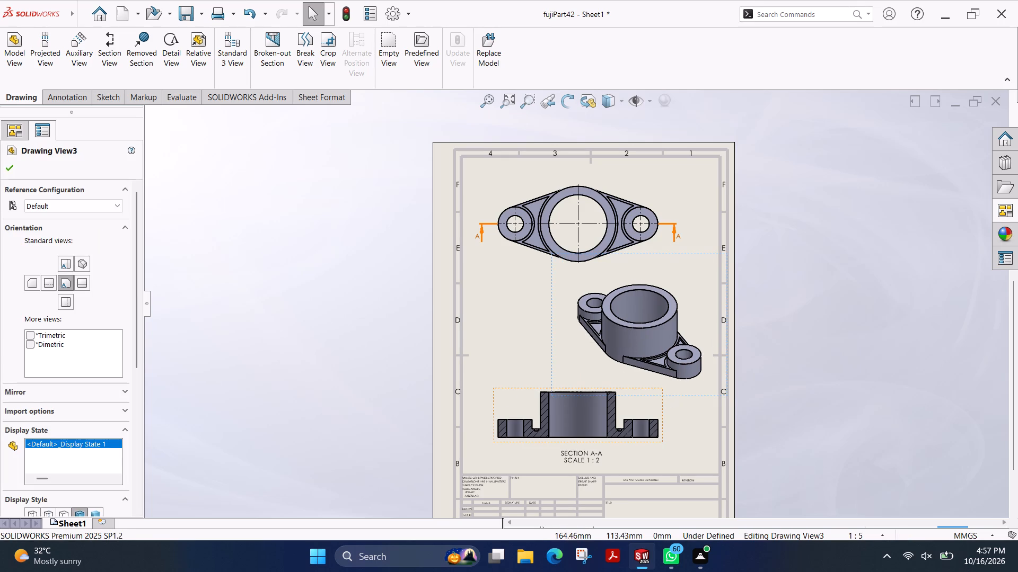
{"action": "key", "text": "Escape"}
Dimension the height between the central ring's top and the right lug's top in section A-A, placing it right of the view.
{"action": "scroll", "coordinate": [624, 412], "scroll_direction": "down", "scroll_amount": 4}
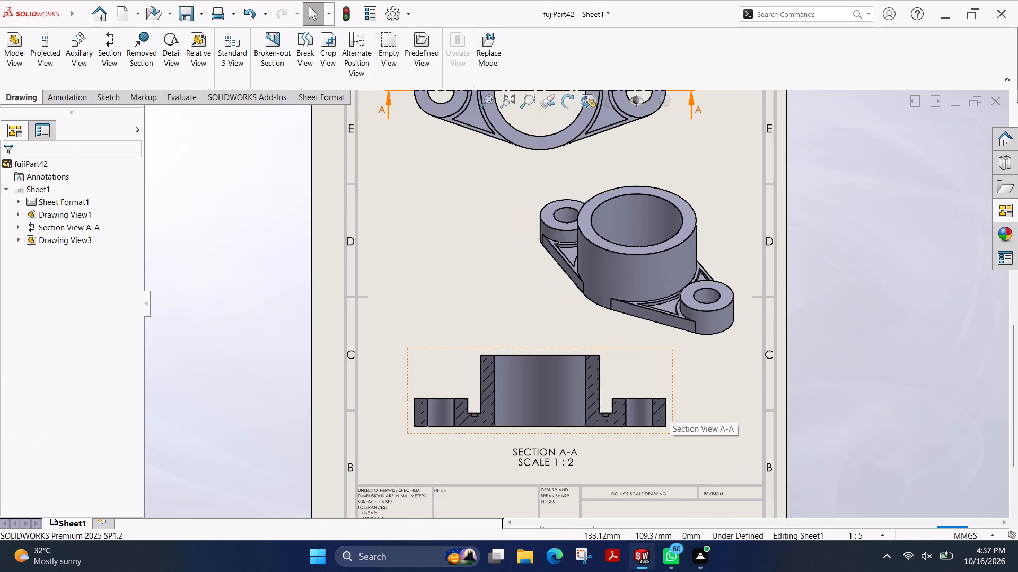
{"action": "scroll", "coordinate": [624, 412], "scroll_direction": "down", "scroll_amount": 2}
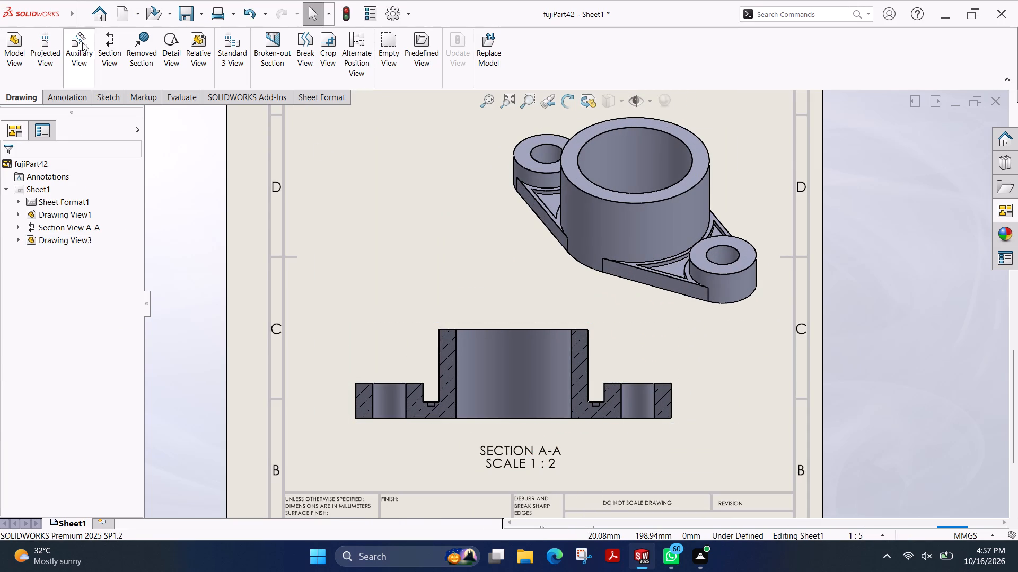
{"action": "left_click", "coordinate": [47, 96]}
{"action": "left_click", "coordinate": [20, 48]}
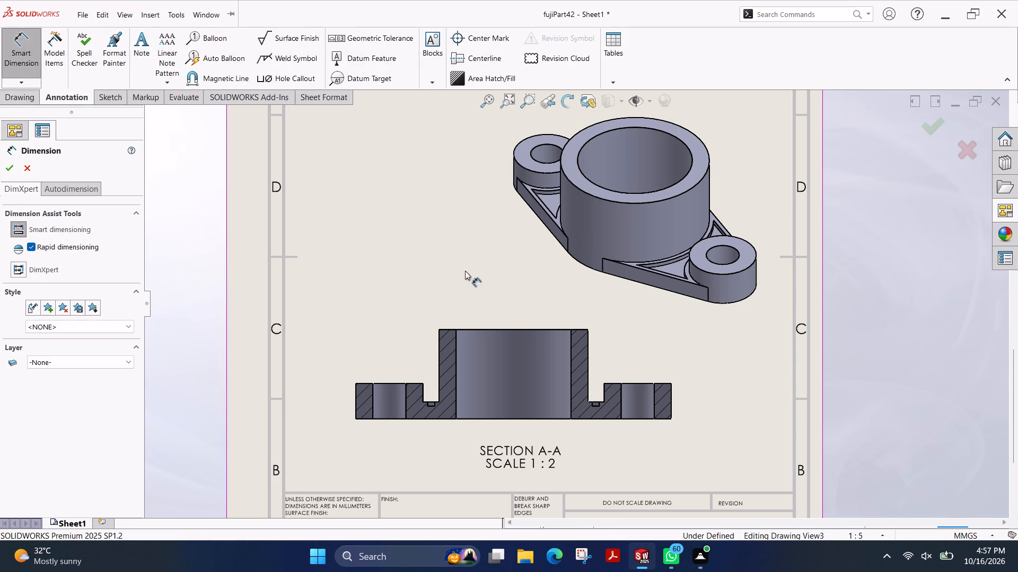
{"action": "left_click", "coordinate": [559, 329]}
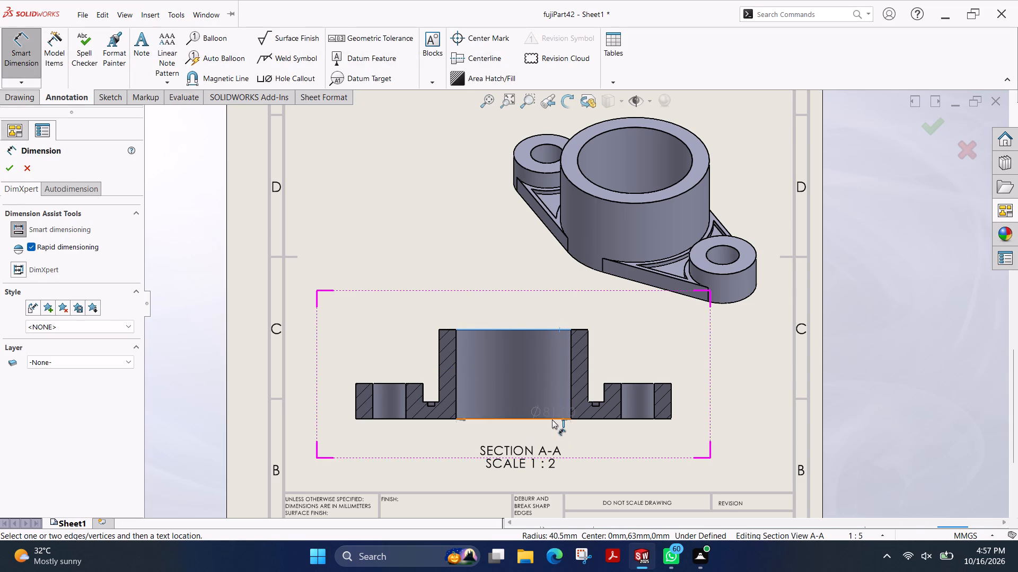
{"action": "left_click", "coordinate": [552, 419]}
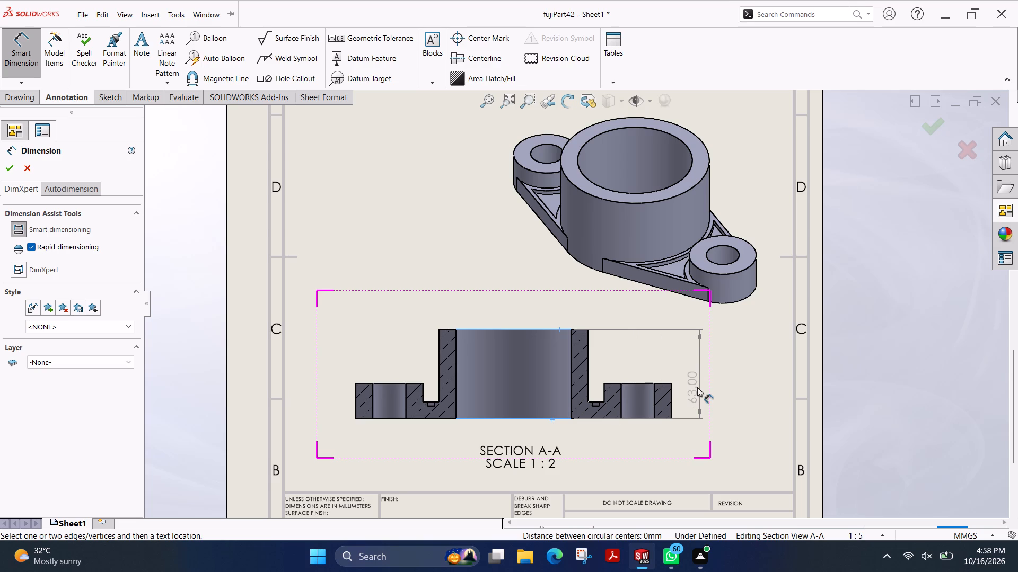
{"action": "key", "text": "Escape"}
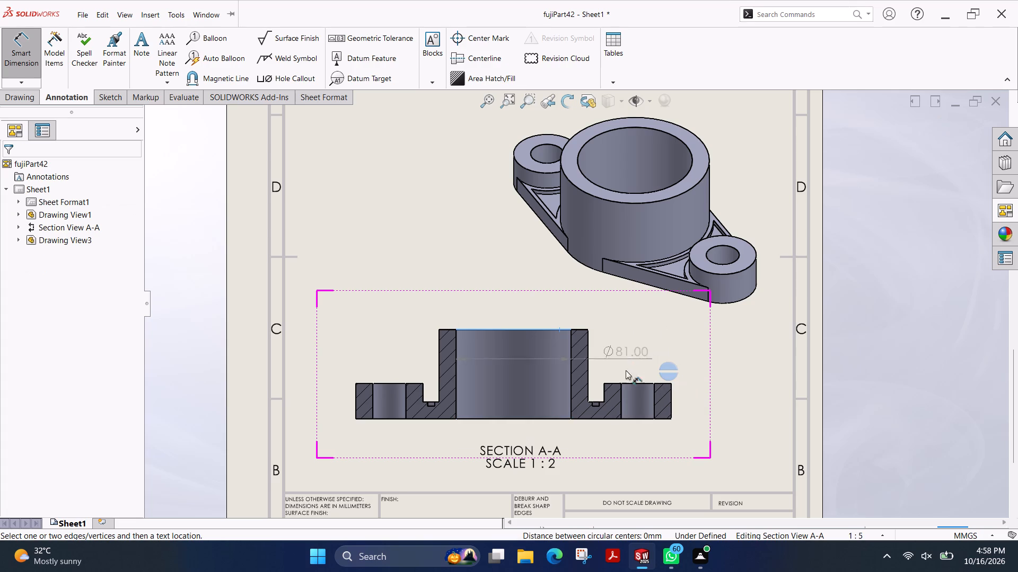
{"action": "left_click", "coordinate": [642, 382]}
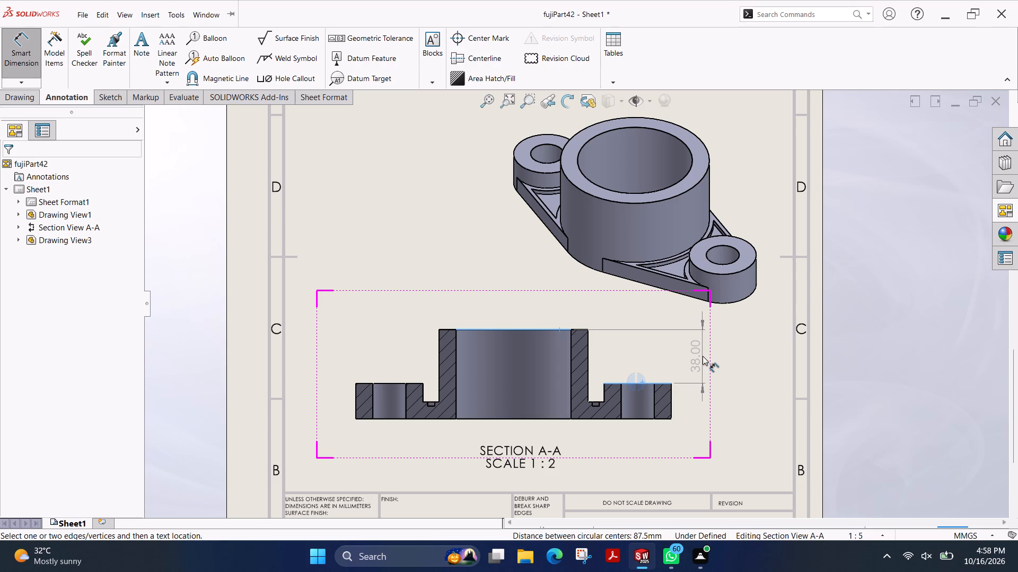
{"action": "left_click", "coordinate": [703, 356]}
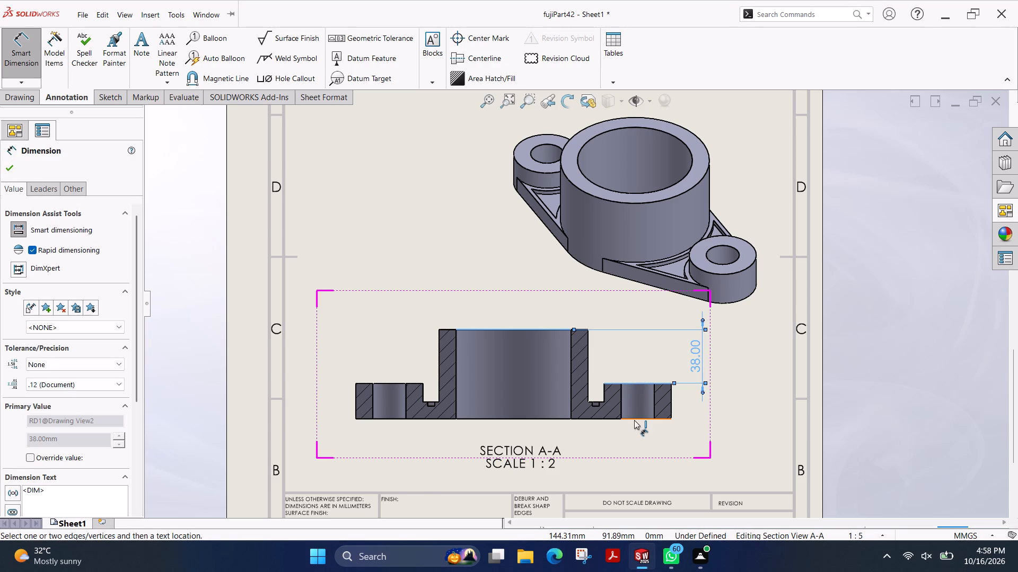
Dimension the right lug's height in section A-A, aligned with the ring height dimension and with its text below.
{"action": "left_click", "coordinate": [634, 420]}
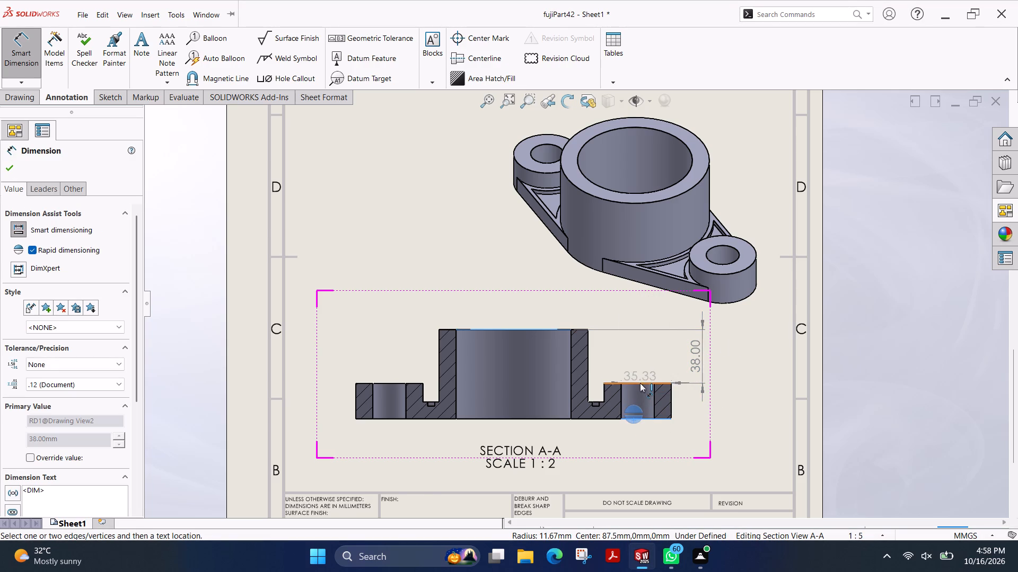
{"action": "left_click", "coordinate": [640, 383]}
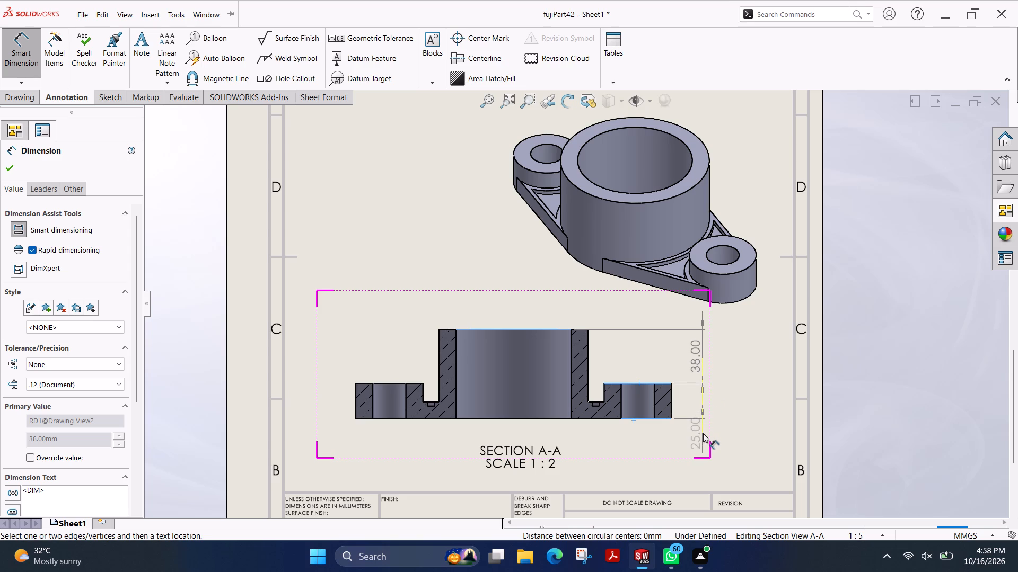
{"action": "left_click", "coordinate": [704, 439]}
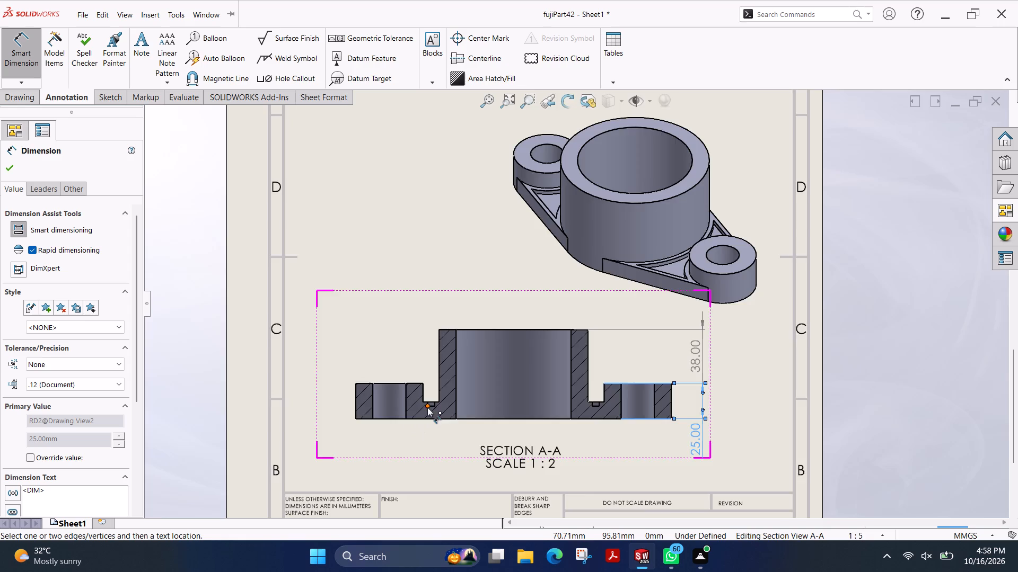
Dimension the depth of the small recess beside the left lug in section A-A, placing it left of the view.
{"action": "scroll", "coordinate": [427, 414], "scroll_direction": "down", "scroll_amount": 8}
{"action": "scroll", "coordinate": [505, 341], "scroll_direction": "down", "scroll_amount": 6}
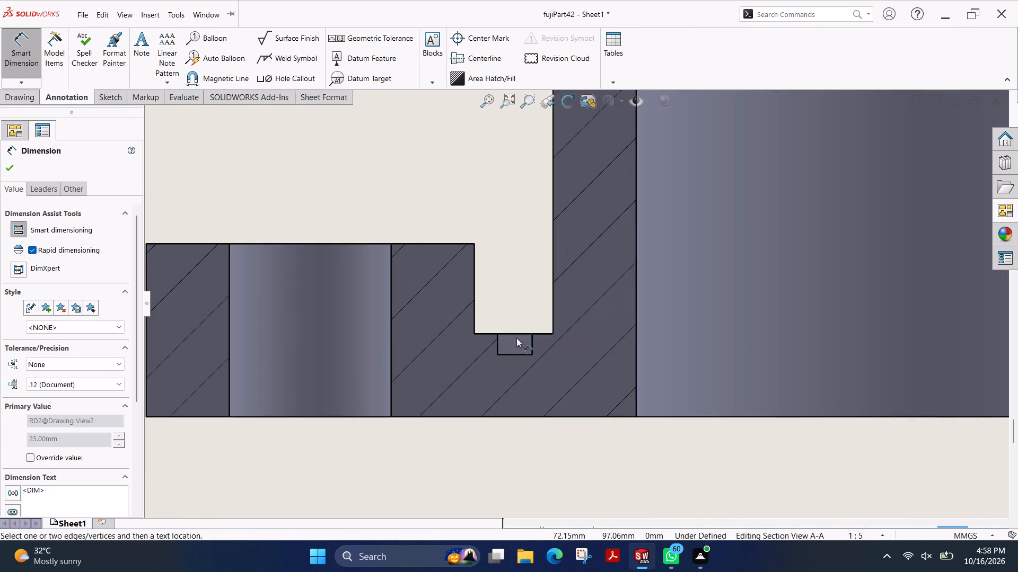
{"action": "left_click", "coordinate": [518, 334]}
{"action": "left_click", "coordinate": [520, 353]}
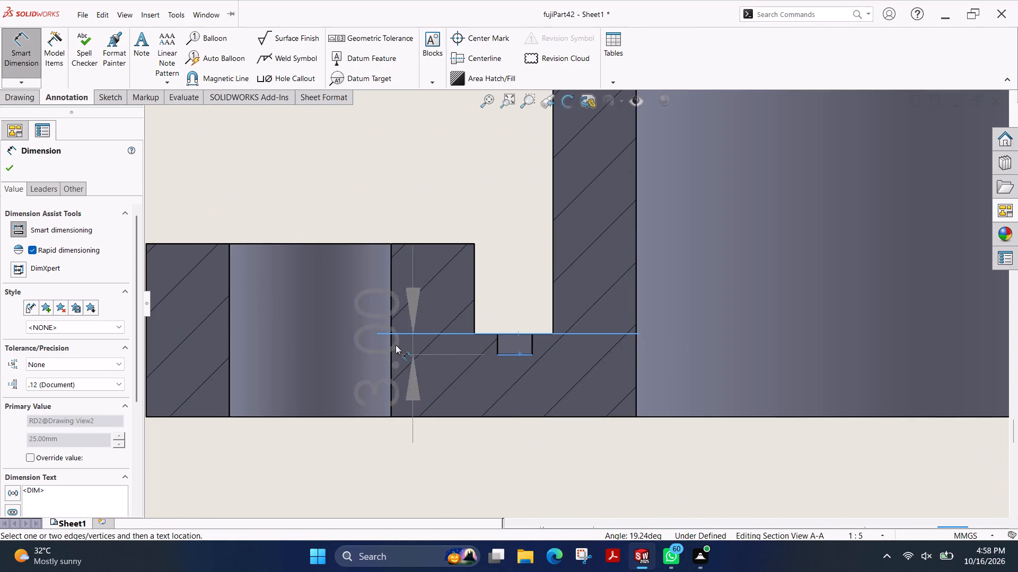
{"action": "scroll", "coordinate": [393, 344], "scroll_direction": "up", "scroll_amount": 4}
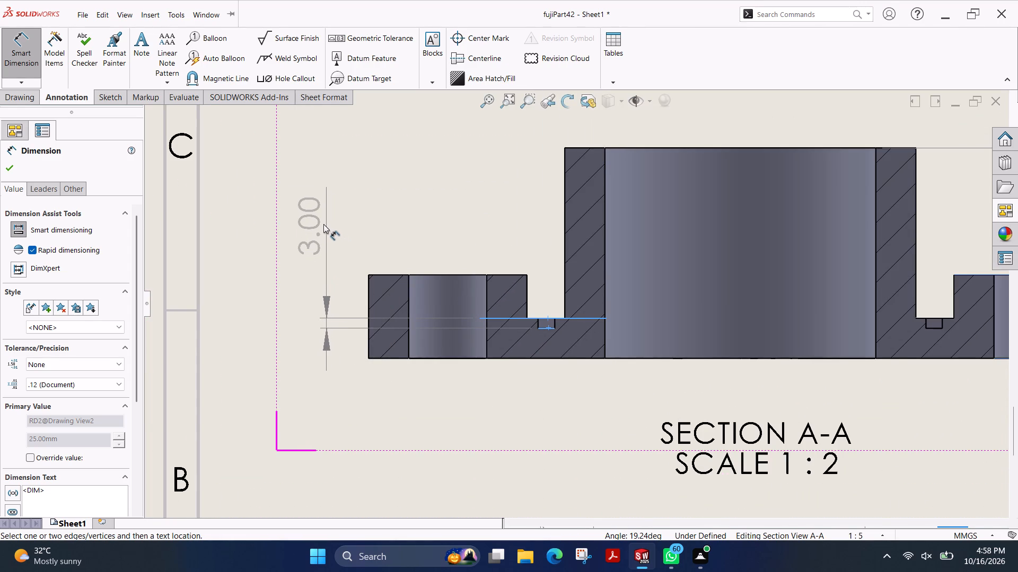
{"action": "left_click", "coordinate": [312, 213]}
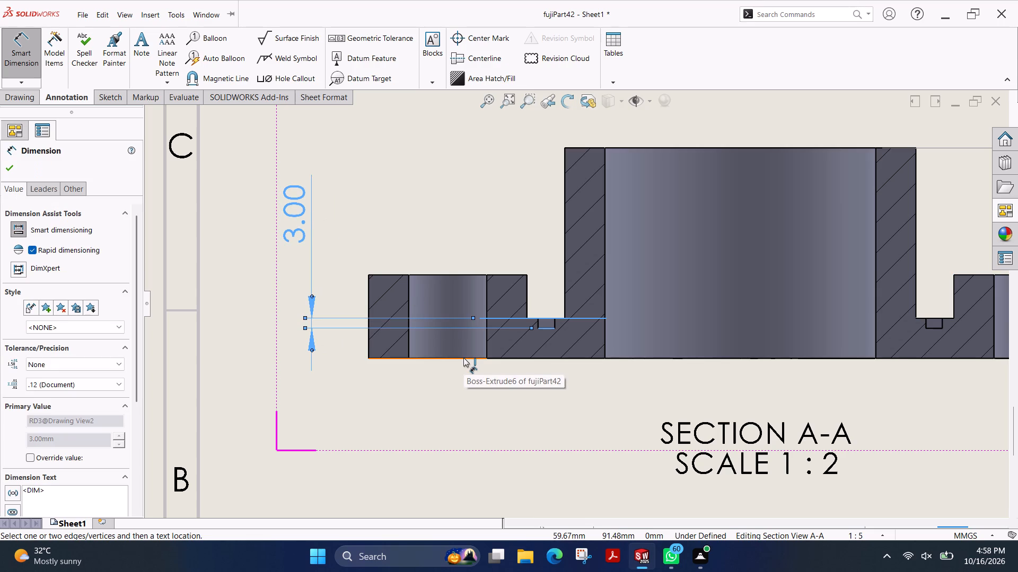
Dimension the base thickness beneath the small left recess in section A-A, aligned with the recess depth dimension and with its text below.
{"action": "left_click", "coordinate": [546, 329]}
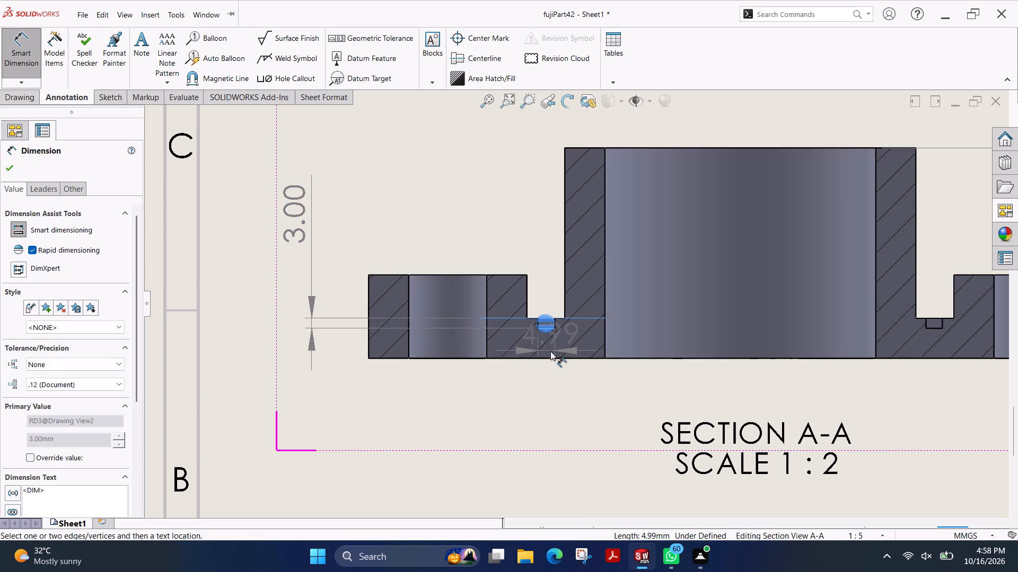
{"action": "left_click", "coordinate": [545, 358]}
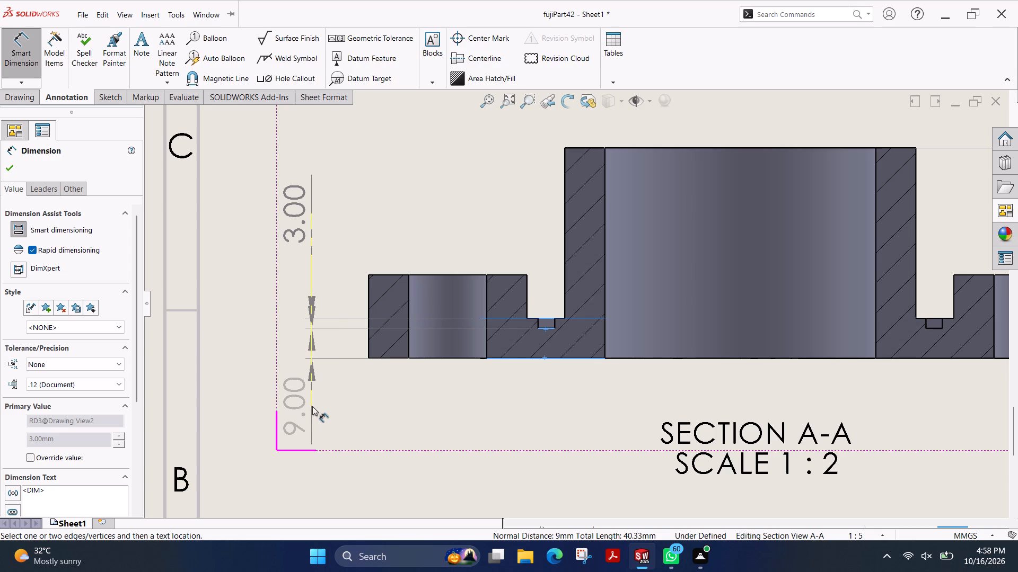
{"action": "left_click", "coordinate": [316, 419]}
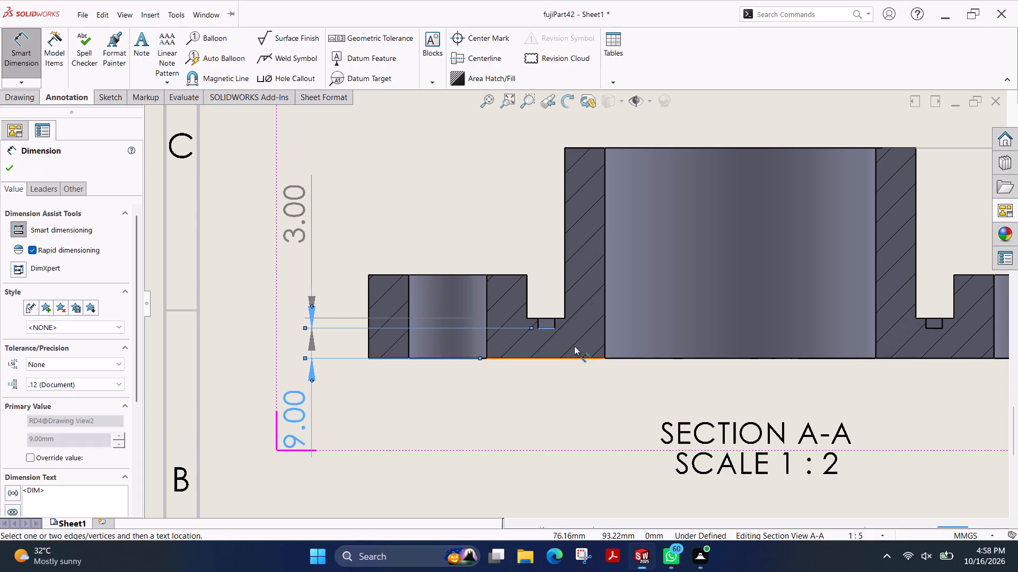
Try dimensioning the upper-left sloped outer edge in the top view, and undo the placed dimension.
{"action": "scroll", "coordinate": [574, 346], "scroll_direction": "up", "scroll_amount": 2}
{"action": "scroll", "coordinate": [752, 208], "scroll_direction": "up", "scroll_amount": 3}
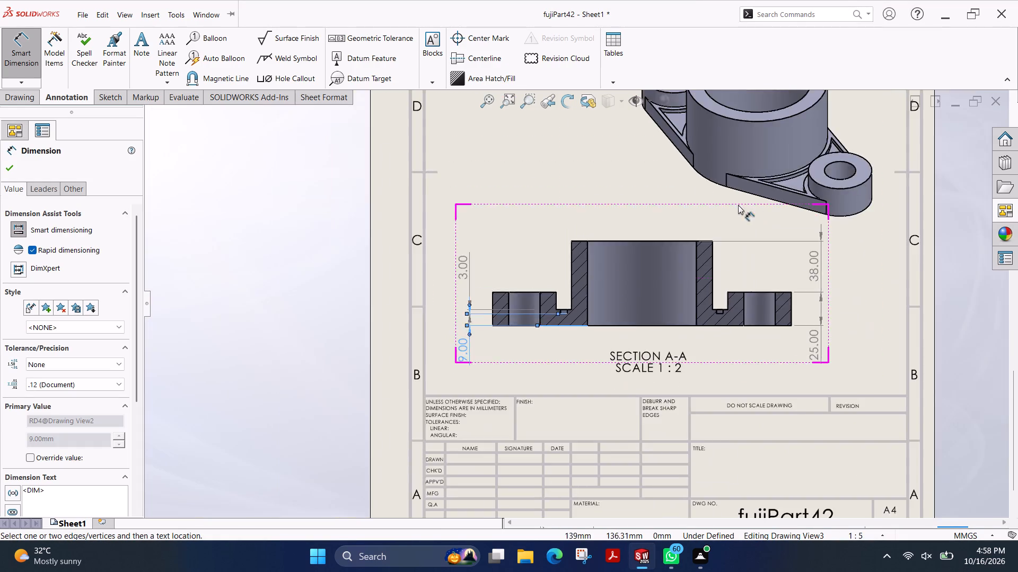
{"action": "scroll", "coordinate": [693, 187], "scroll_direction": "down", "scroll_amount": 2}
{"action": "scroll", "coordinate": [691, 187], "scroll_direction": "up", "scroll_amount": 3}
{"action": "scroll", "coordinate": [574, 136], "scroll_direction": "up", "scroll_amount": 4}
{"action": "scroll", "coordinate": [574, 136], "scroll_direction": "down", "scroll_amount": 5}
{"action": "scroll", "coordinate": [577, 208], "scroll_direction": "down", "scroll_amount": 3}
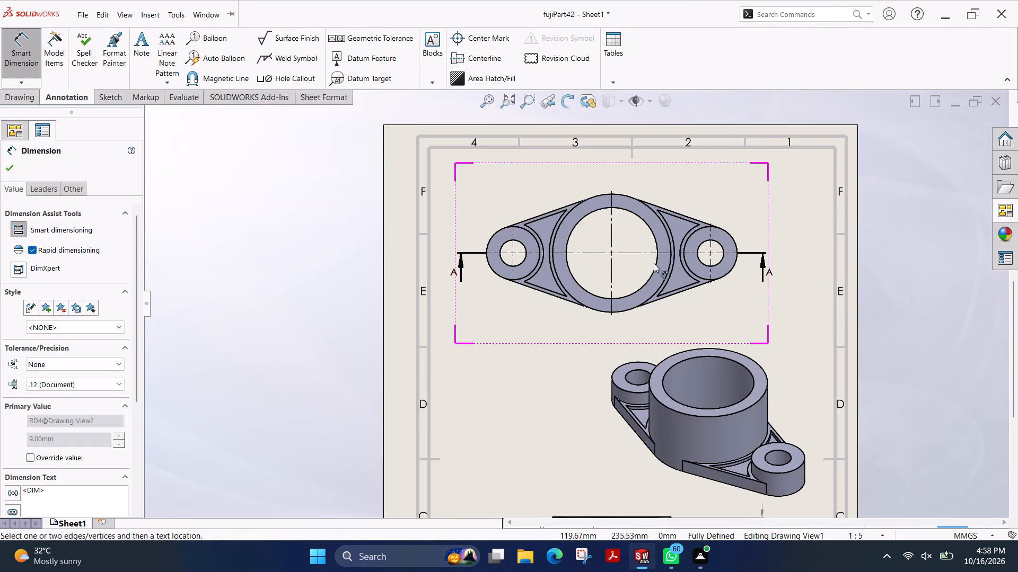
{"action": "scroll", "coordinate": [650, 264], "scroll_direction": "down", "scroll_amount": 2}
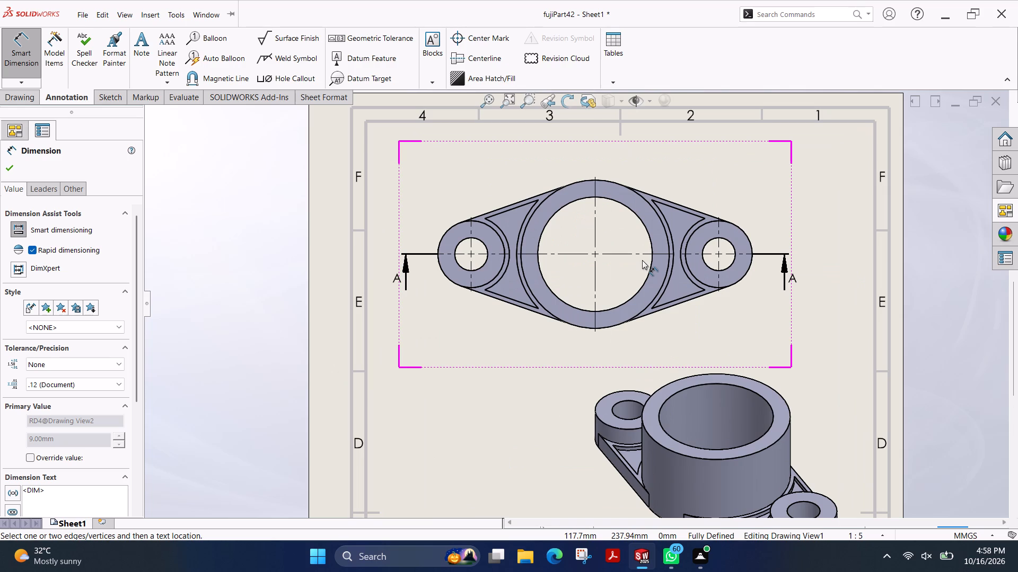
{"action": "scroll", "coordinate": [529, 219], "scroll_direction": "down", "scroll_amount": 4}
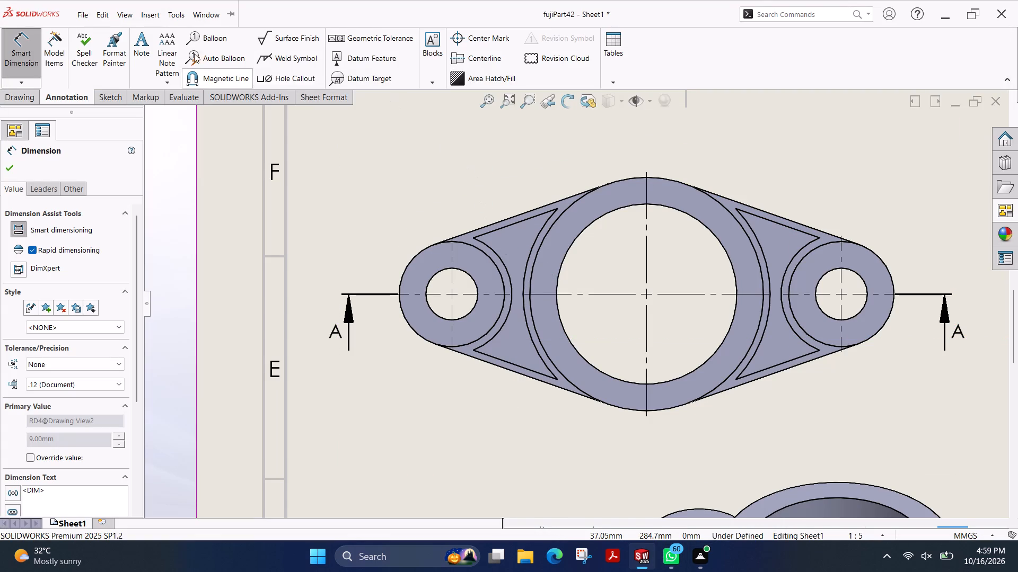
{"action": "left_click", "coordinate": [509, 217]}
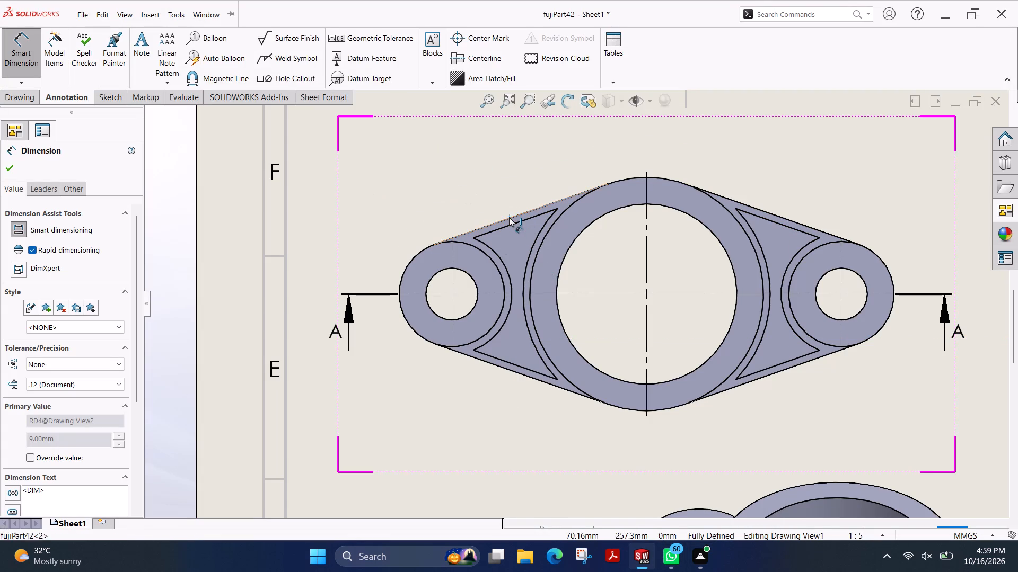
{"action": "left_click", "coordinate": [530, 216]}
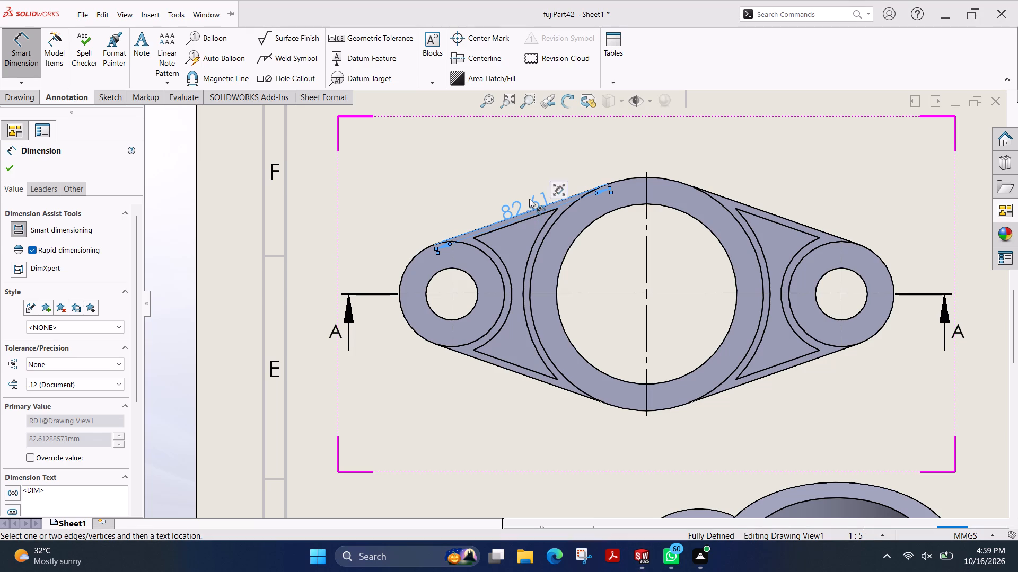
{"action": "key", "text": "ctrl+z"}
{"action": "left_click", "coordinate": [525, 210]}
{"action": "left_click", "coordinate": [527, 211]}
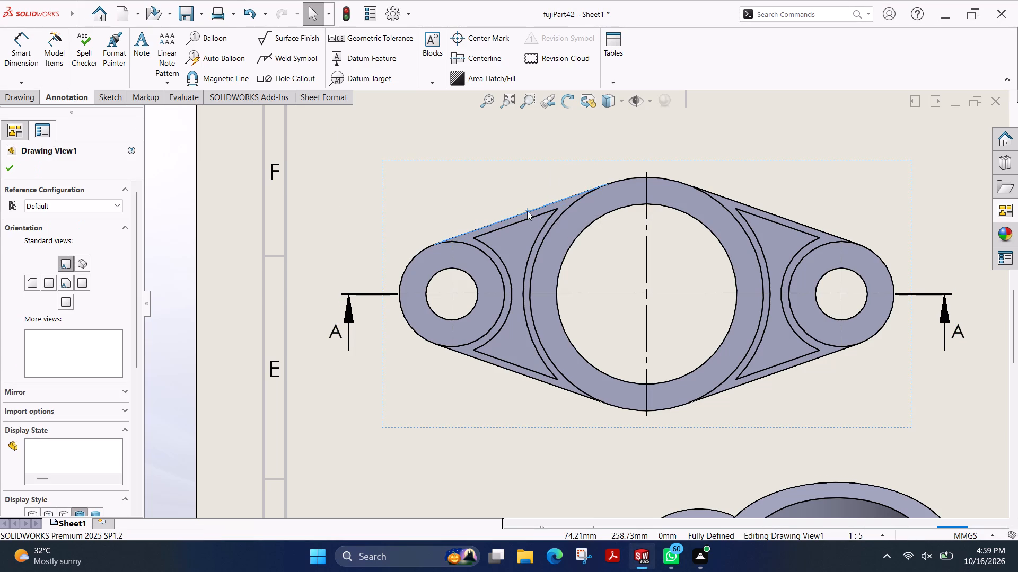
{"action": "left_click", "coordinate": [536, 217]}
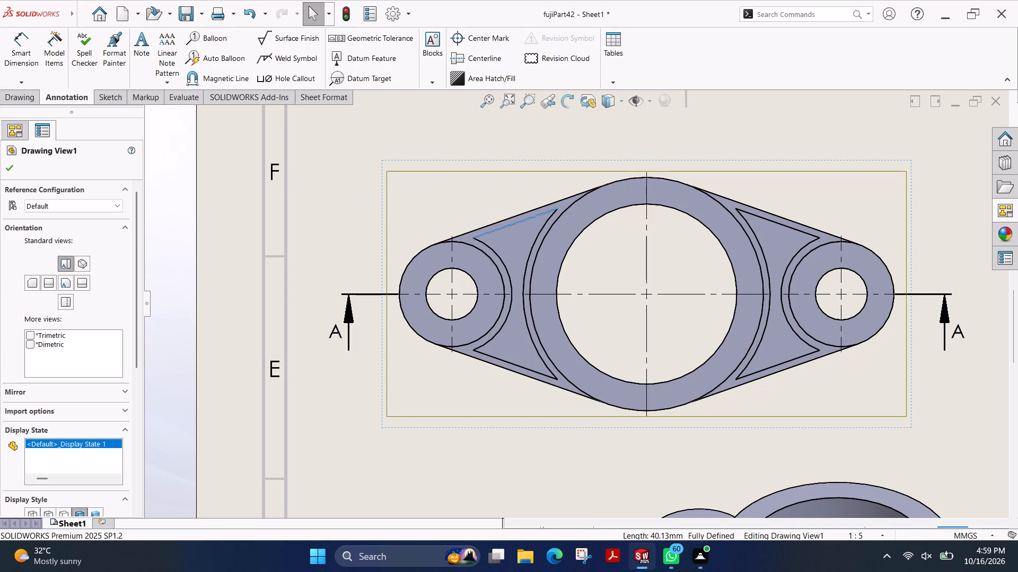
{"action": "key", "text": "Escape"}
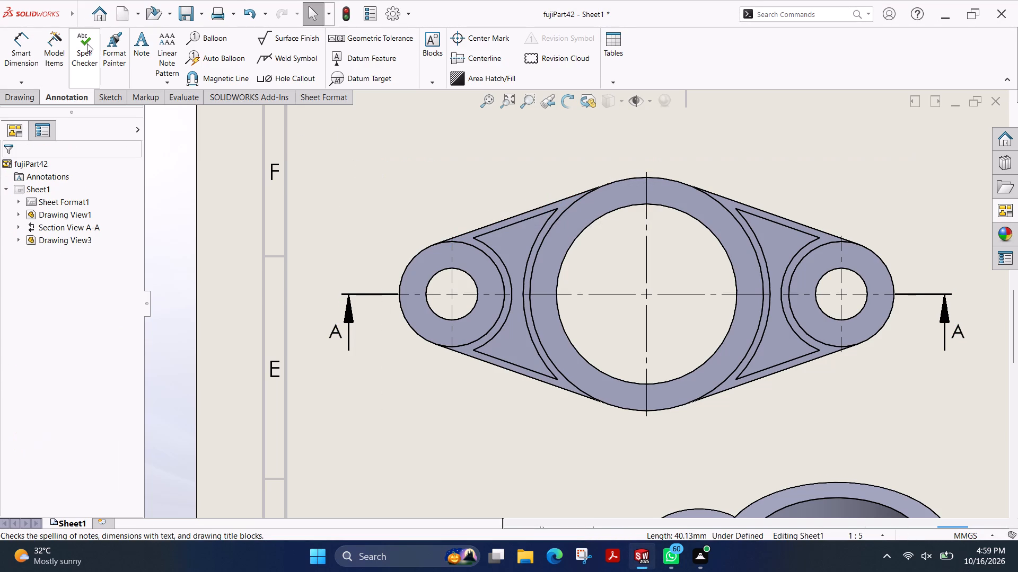
Dimension the gap between the upper-left sloped outer edge and the parallel pocket edge in the top view, placing it above the edge.
{"action": "left_click", "coordinate": [31, 64]}
{"action": "scroll", "coordinate": [567, 262], "scroll_direction": "down", "scroll_amount": 6}
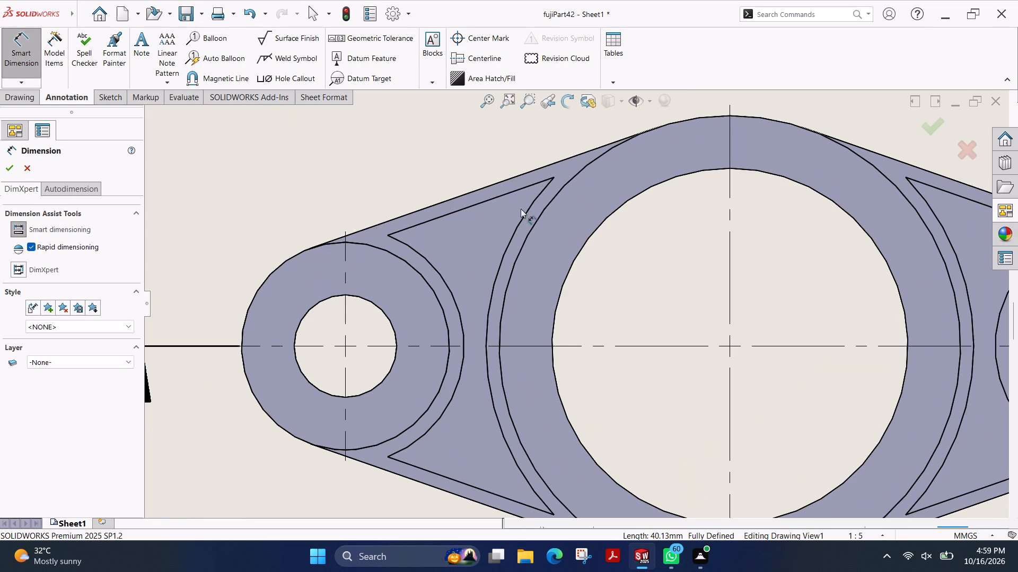
{"action": "left_click", "coordinate": [484, 187]}
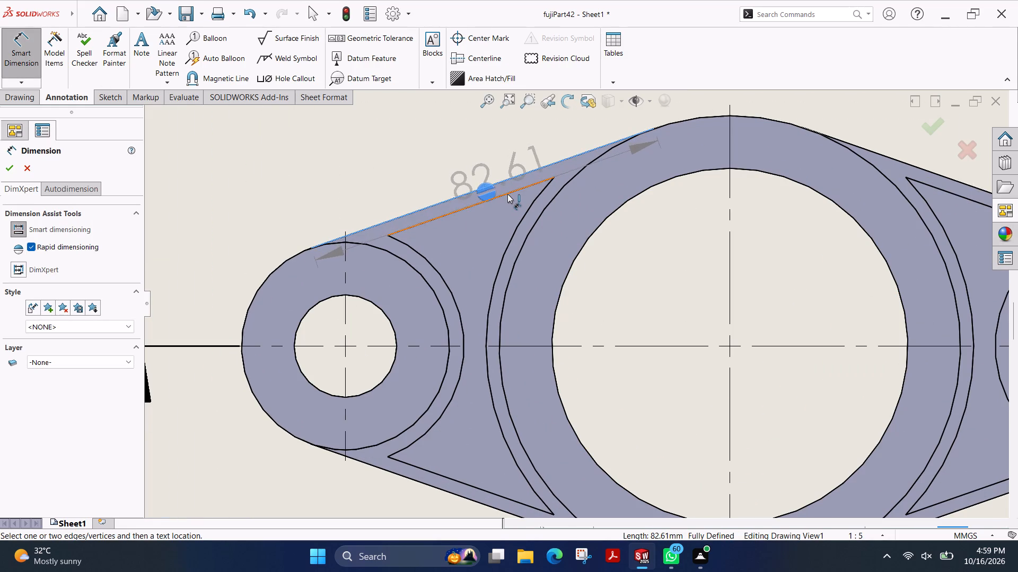
{"action": "left_click", "coordinate": [507, 194]}
{"action": "scroll", "coordinate": [410, 152], "scroll_direction": "up", "scroll_amount": 1}
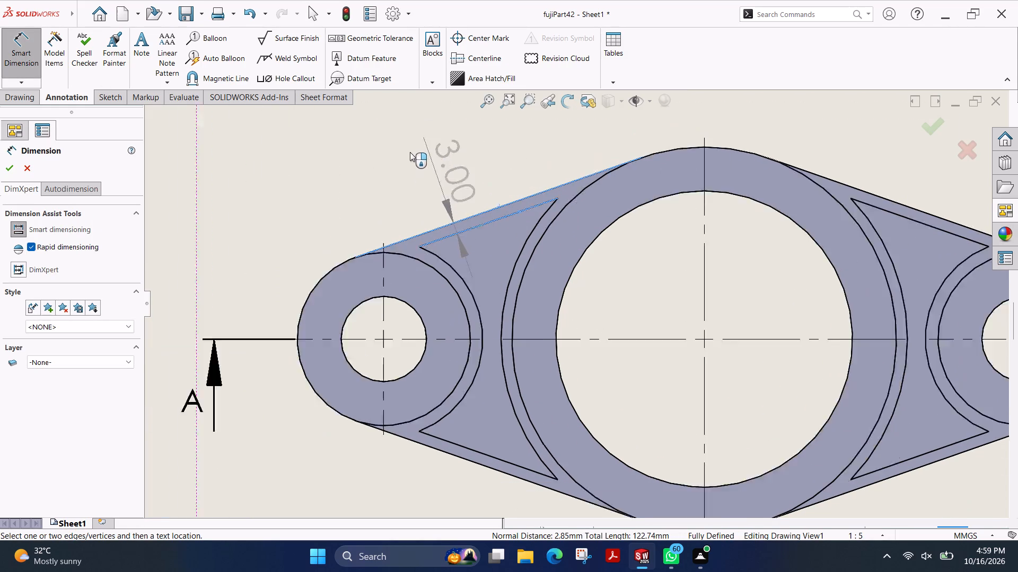
{"action": "scroll", "coordinate": [410, 152], "scroll_direction": "up", "scroll_amount": 1}
{"action": "left_click", "coordinate": [454, 152]}
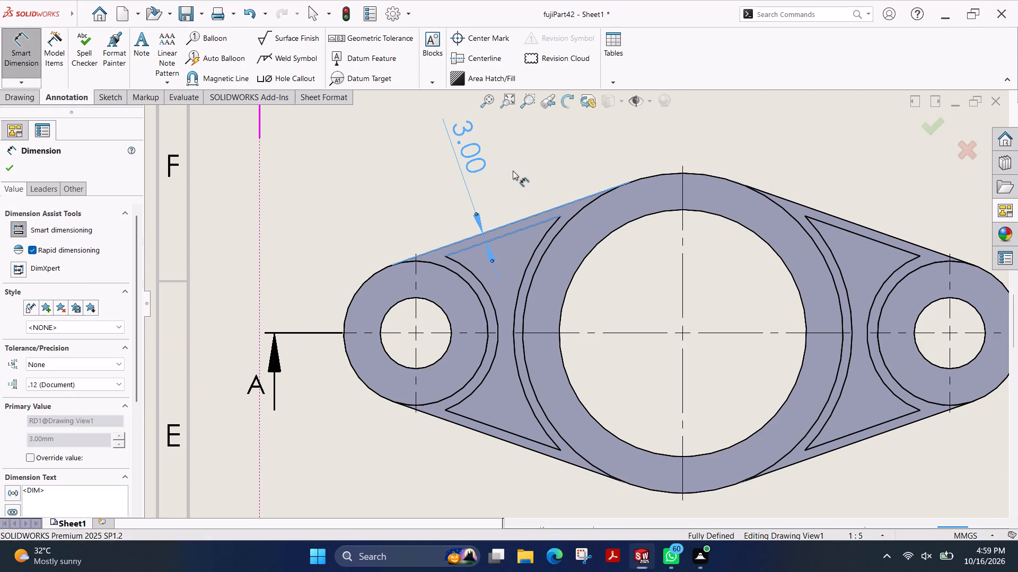
Dimension the horizontal distance between the two lug hole centres in the top view, placing it below the view.
{"action": "scroll", "coordinate": [361, 183], "scroll_direction": "down", "scroll_amount": 1}
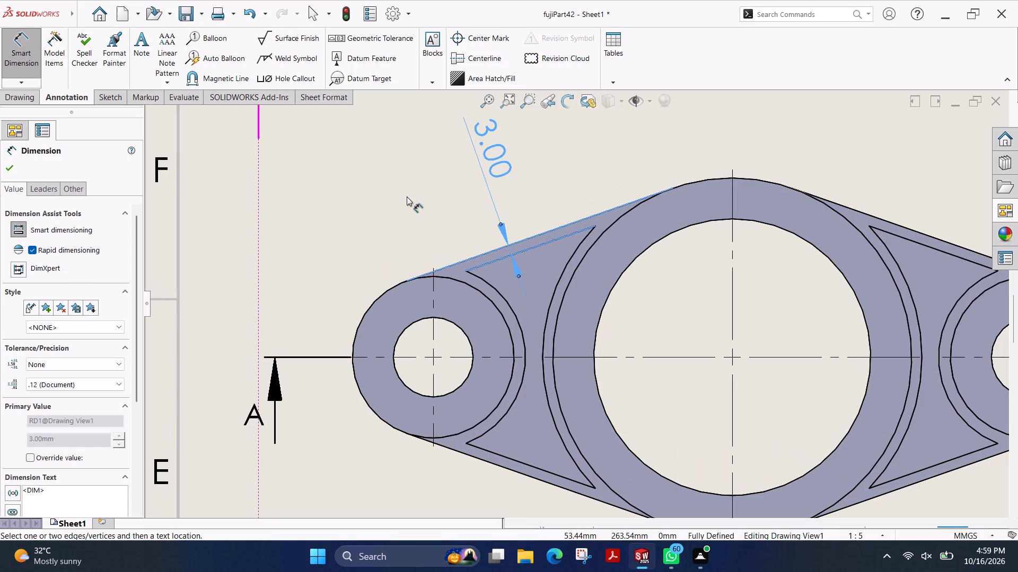
{"action": "scroll", "coordinate": [705, 262], "scroll_direction": "up", "scroll_amount": 4}
{"action": "scroll", "coordinate": [640, 288], "scroll_direction": "down", "scroll_amount": 2}
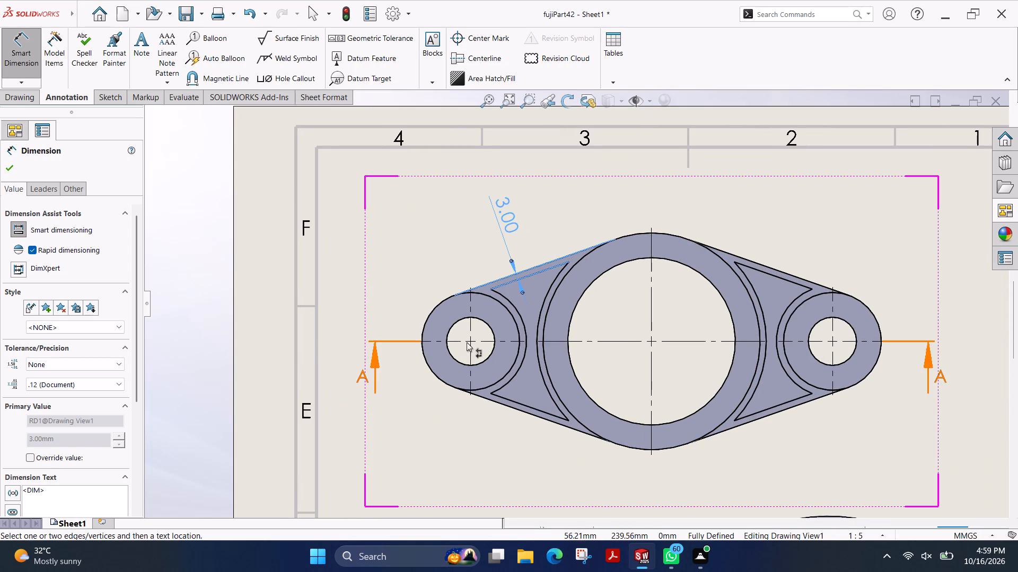
{"action": "left_click", "coordinate": [471, 357]}
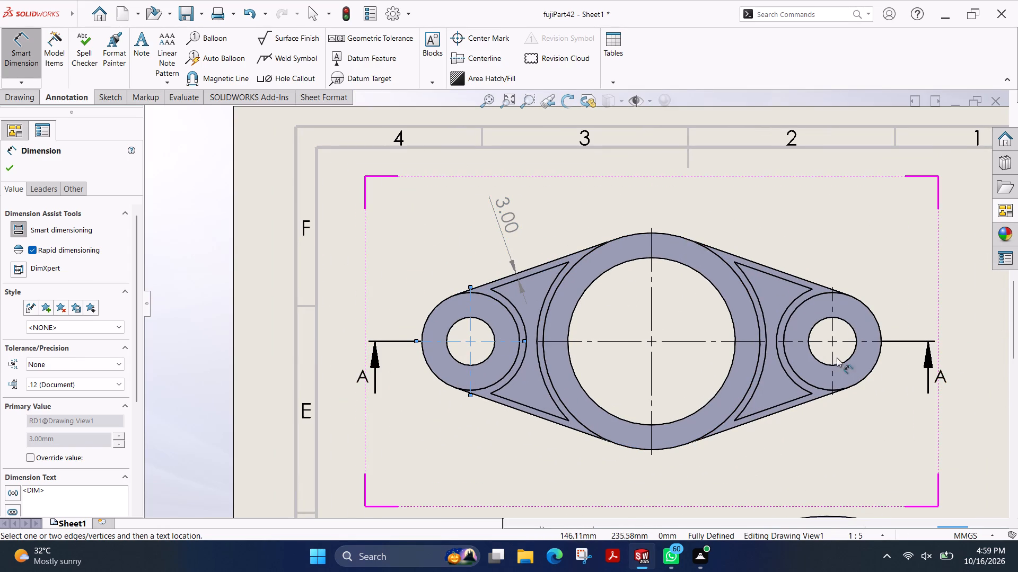
{"action": "left_click", "coordinate": [833, 356]}
{"action": "scroll", "coordinate": [748, 476], "scroll_direction": "up", "scroll_amount": 2}
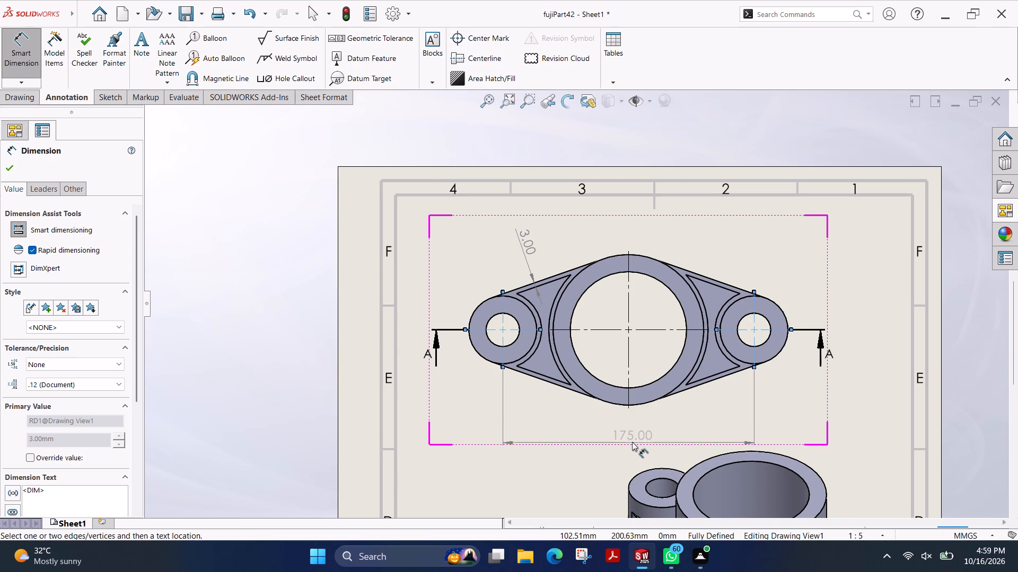
{"action": "left_click", "coordinate": [626, 438]}
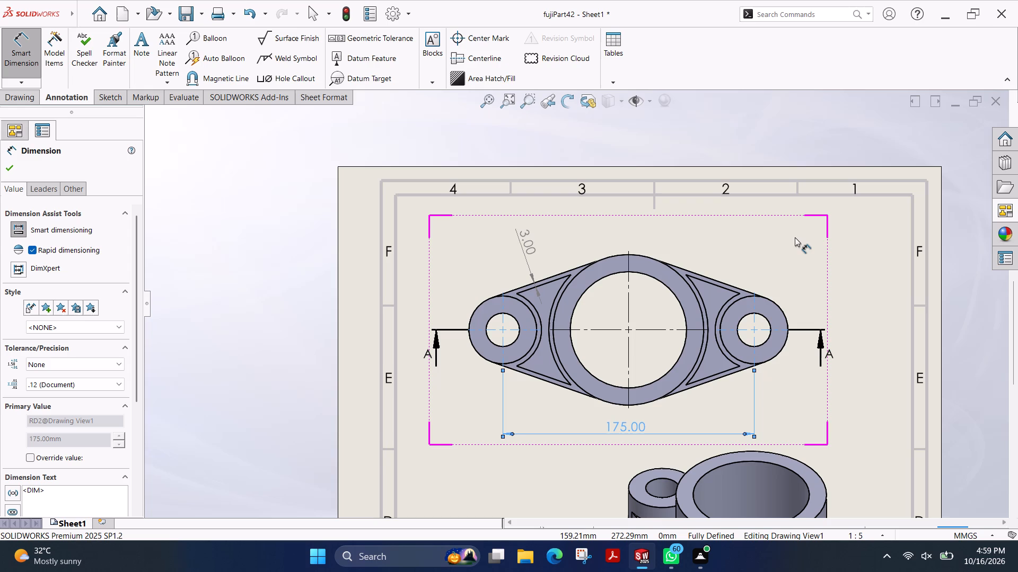
Dimension the right lug hole's diameter in the top view, placing the text outside the part to the lower right.
{"action": "left_click", "coordinate": [765, 339]}
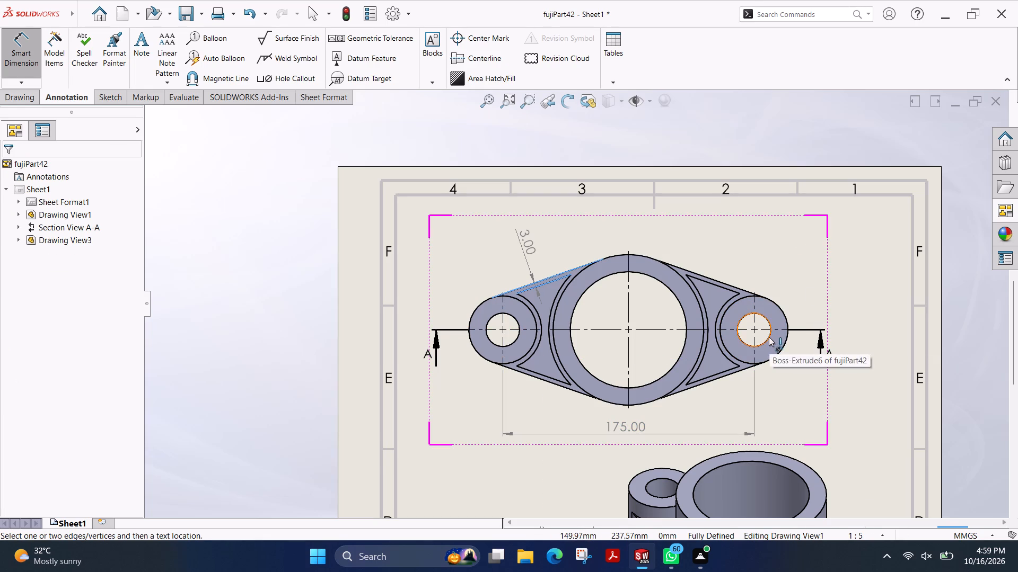
{"action": "left_click", "coordinate": [769, 337]}
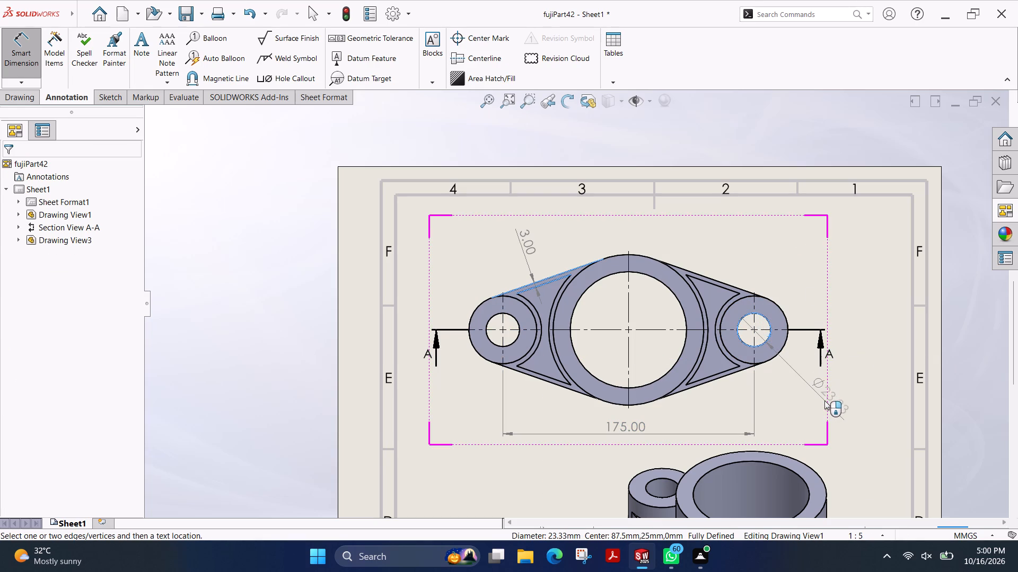
{"action": "left_click", "coordinate": [838, 404]}
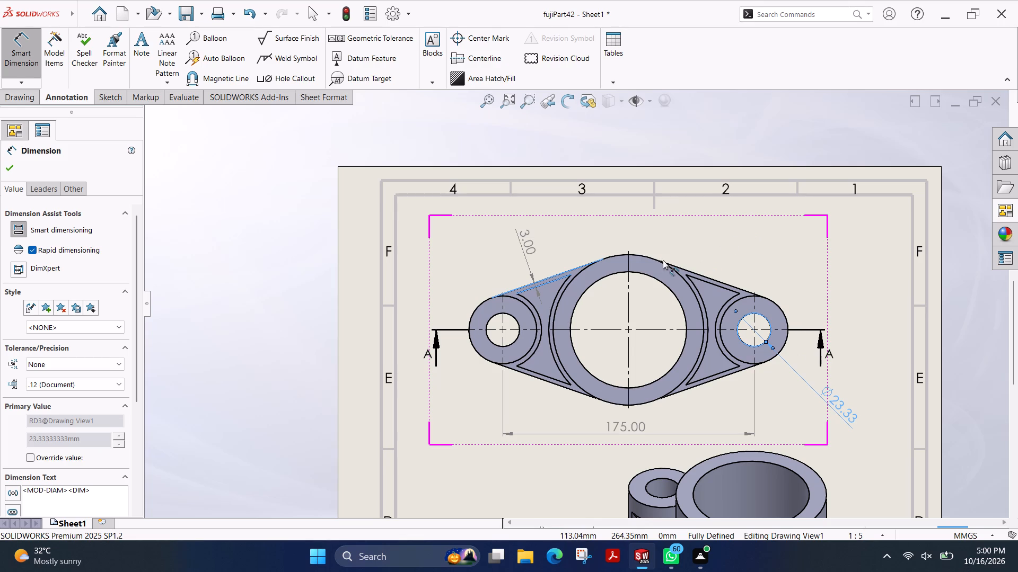
Dimension the central ring's wall thickness between its outer and inner circles in the top view, placing it at the upper right.
{"action": "left_click", "coordinate": [646, 256]}
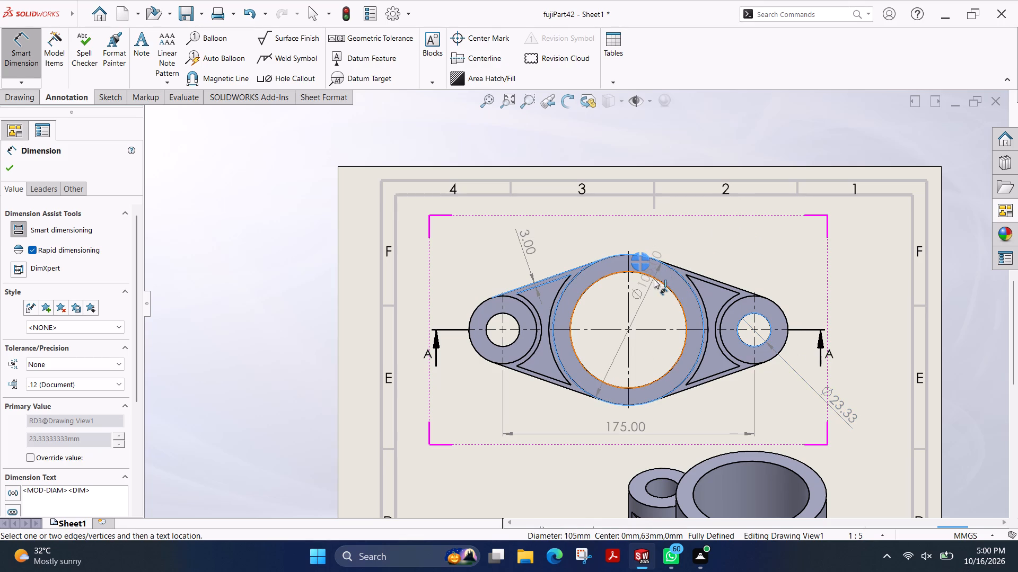
{"action": "left_click", "coordinate": [656, 279]}
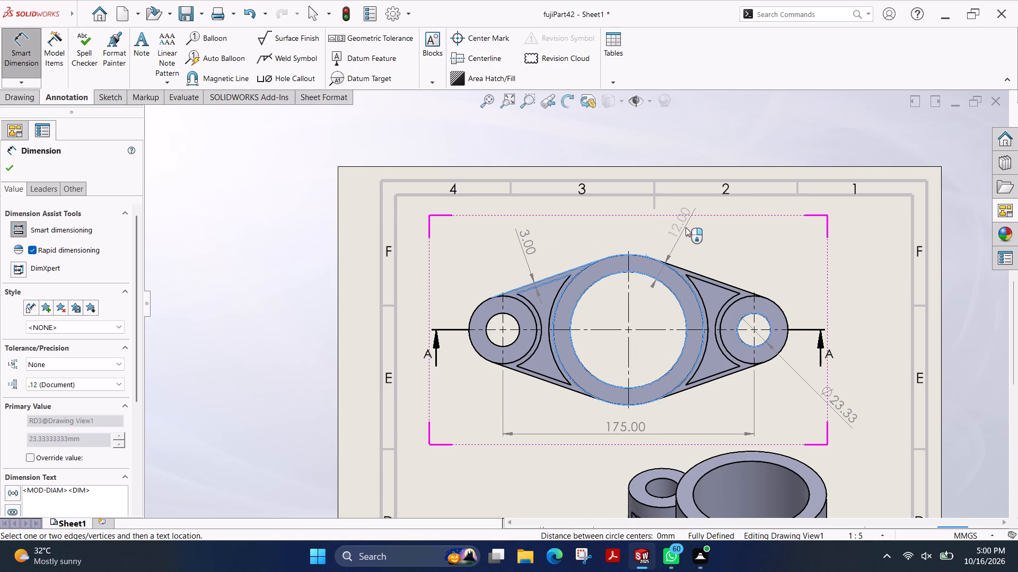
{"action": "left_click", "coordinate": [686, 227]}
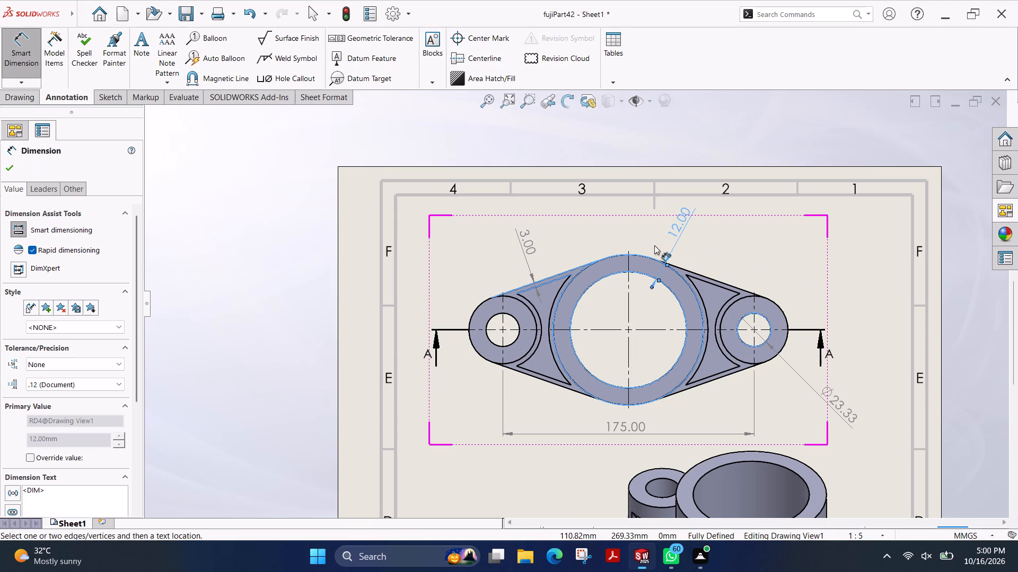
Dimension the central ring's outer diameter in the top view, placing the text at the upper left, and finish dimensioning.
{"action": "left_click", "coordinate": [607, 260]}
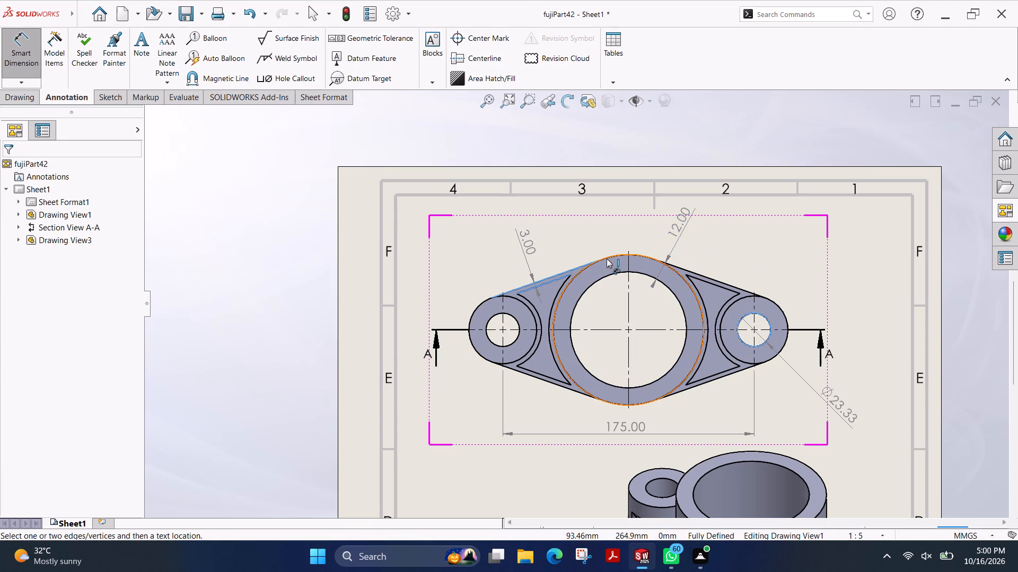
{"action": "left_click", "coordinate": [607, 258]}
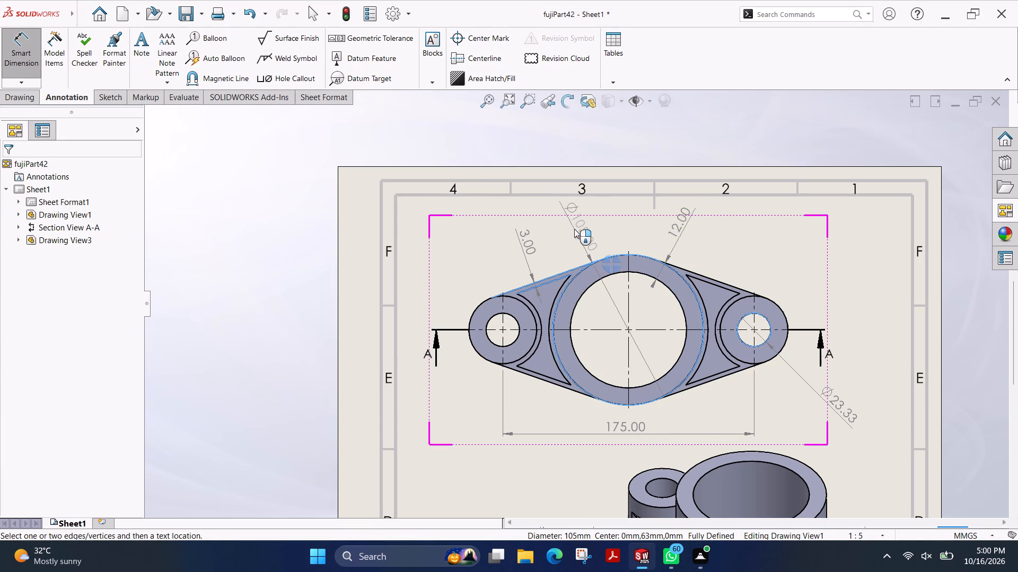
{"action": "left_click", "coordinate": [573, 230]}
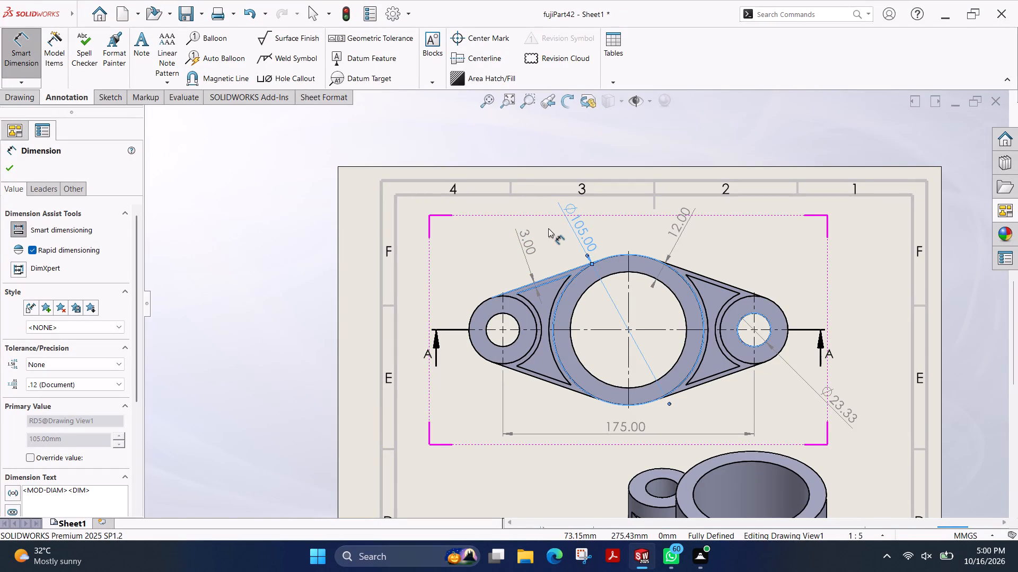
{"action": "left_click", "coordinate": [5, 164]}
Review the dimensioned top view and the overall layout of the drawing sheet.
{"action": "scroll", "coordinate": [654, 352], "scroll_direction": "down", "scroll_amount": 2}
{"action": "scroll", "coordinate": [654, 352], "scroll_direction": "up", "scroll_amount": 8}
{"action": "scroll", "coordinate": [603, 420], "scroll_direction": "down", "scroll_amount": 3}
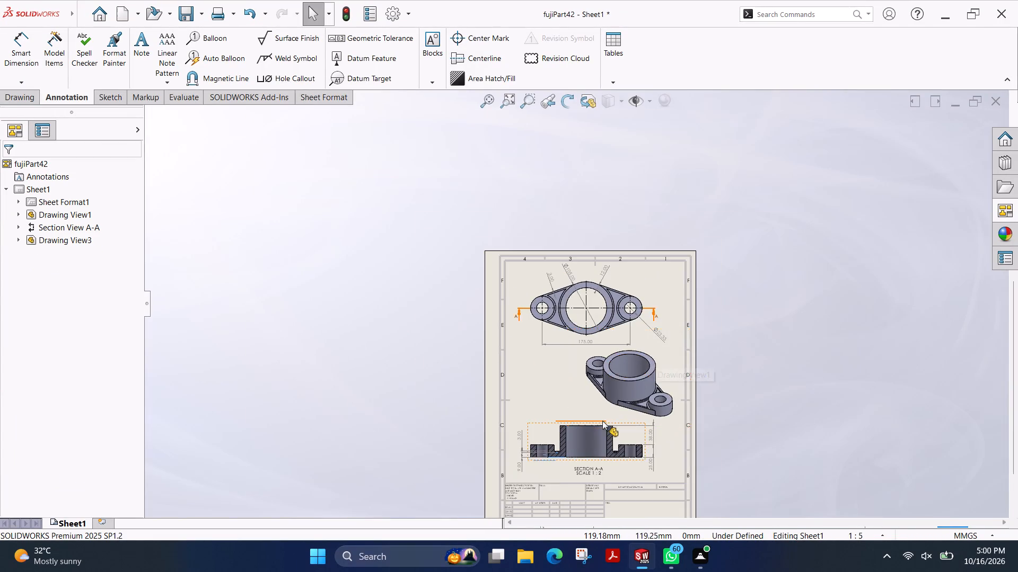
{"action": "scroll", "coordinate": [583, 261], "scroll_direction": "down", "scroll_amount": 7}
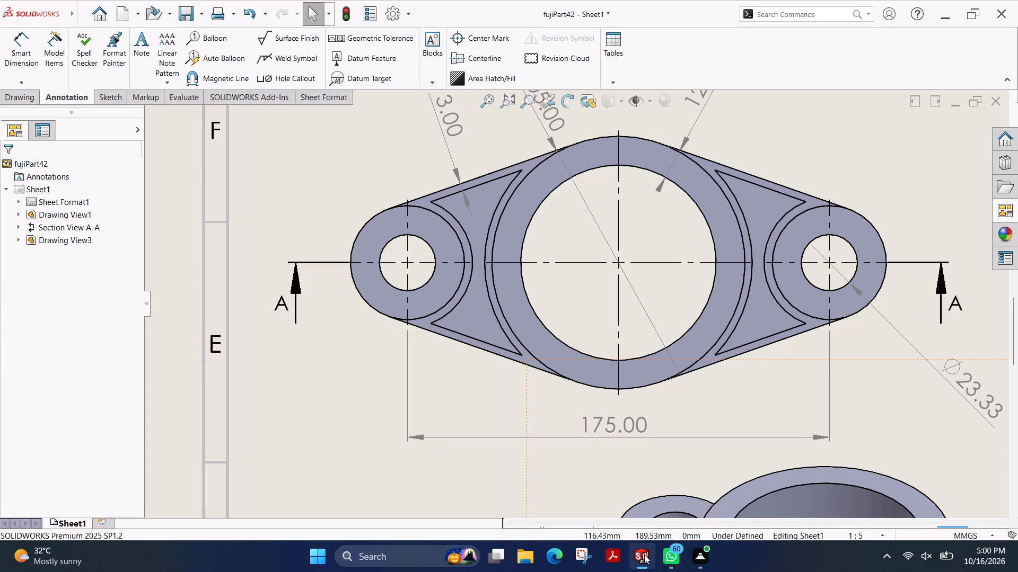
{"action": "scroll", "coordinate": [752, 314], "scroll_direction": "up", "scroll_amount": 7}
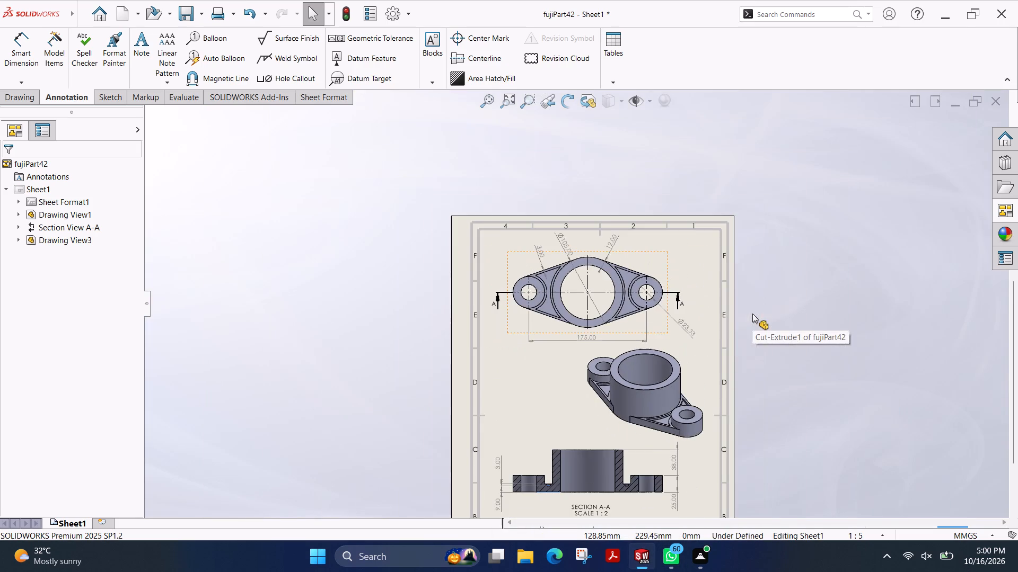
{"action": "scroll", "coordinate": [687, 398], "scroll_direction": "up", "scroll_amount": 2}
{"action": "scroll", "coordinate": [684, 398], "scroll_direction": "down", "scroll_amount": 2}
{"action": "scroll", "coordinate": [683, 399], "scroll_direction": "up", "scroll_amount": 1}
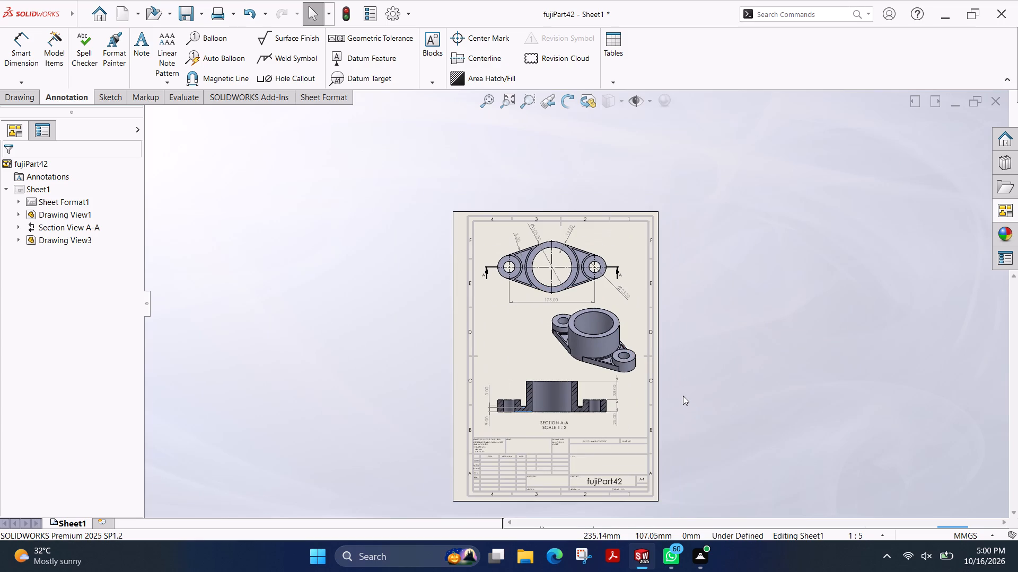
Save the drawing as fujiPart42 in the Desktop folder fuji plot file > solid works.
{"action": "key", "text": "ctrl+s"}
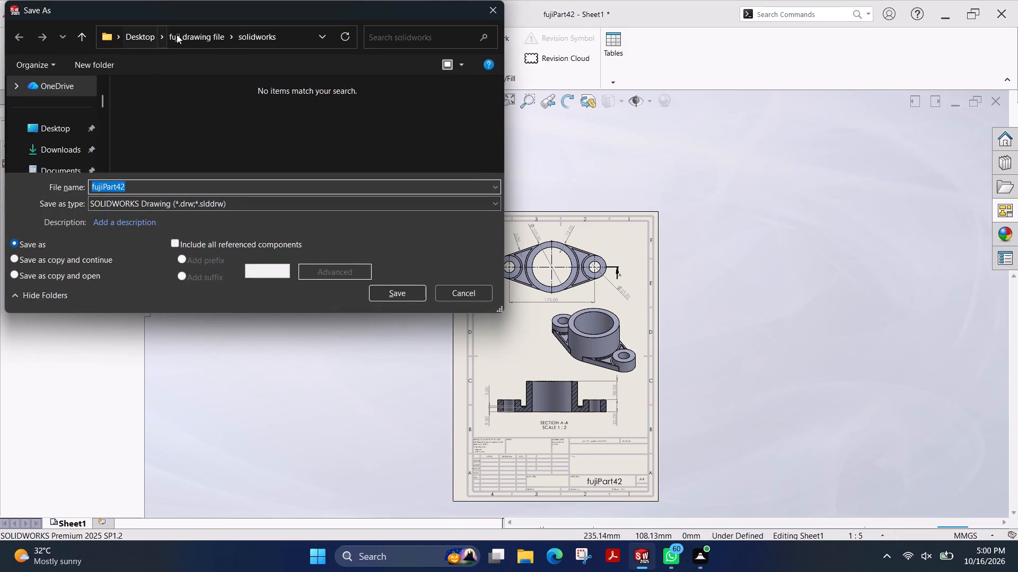
{"action": "left_click", "coordinate": [139, 34]}
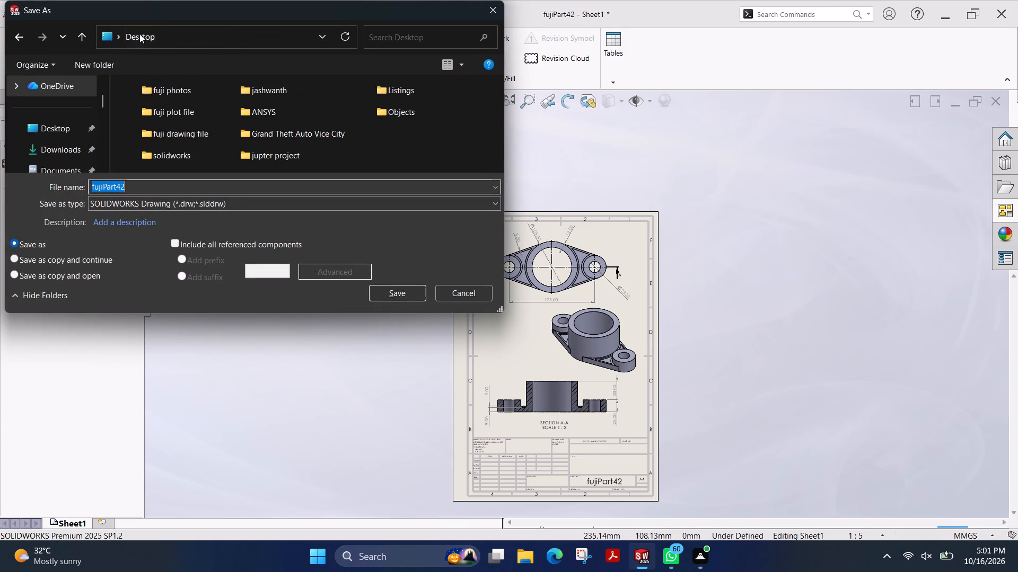
{"action": "double_click", "coordinate": [182, 119]}
{"action": "double_click", "coordinate": [178, 103]}
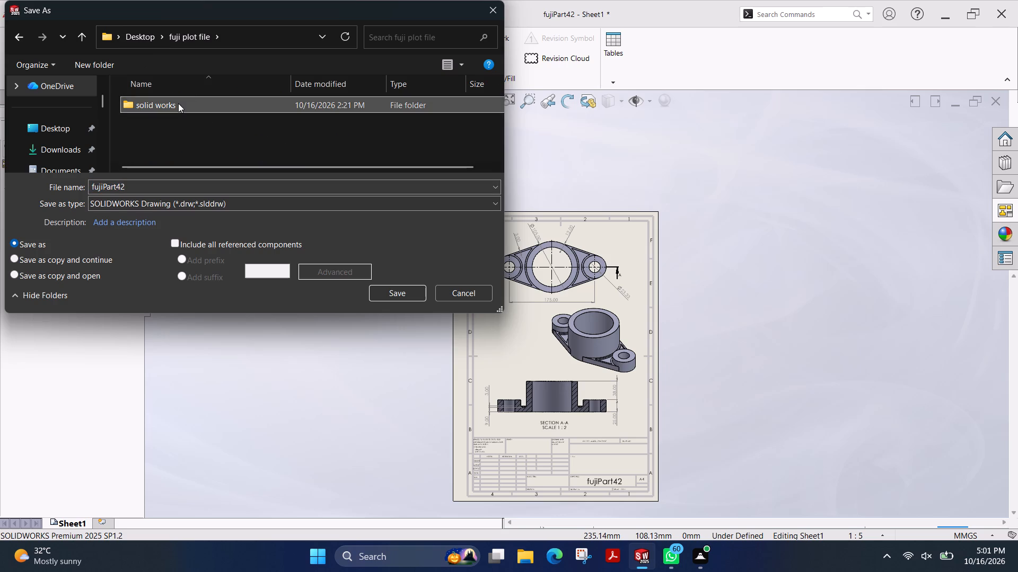
{"action": "scroll", "coordinate": [212, 118], "scroll_direction": "down", "scroll_amount": 20}
{"action": "scroll", "coordinate": [212, 118], "scroll_direction": "down", "scroll_amount": 2}
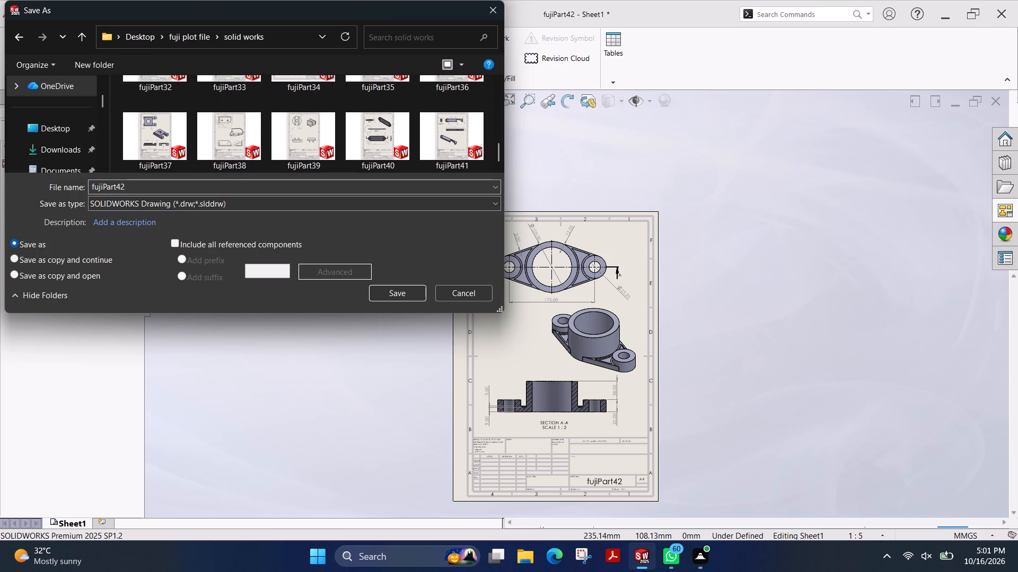
{"action": "left_click", "coordinate": [390, 290]}
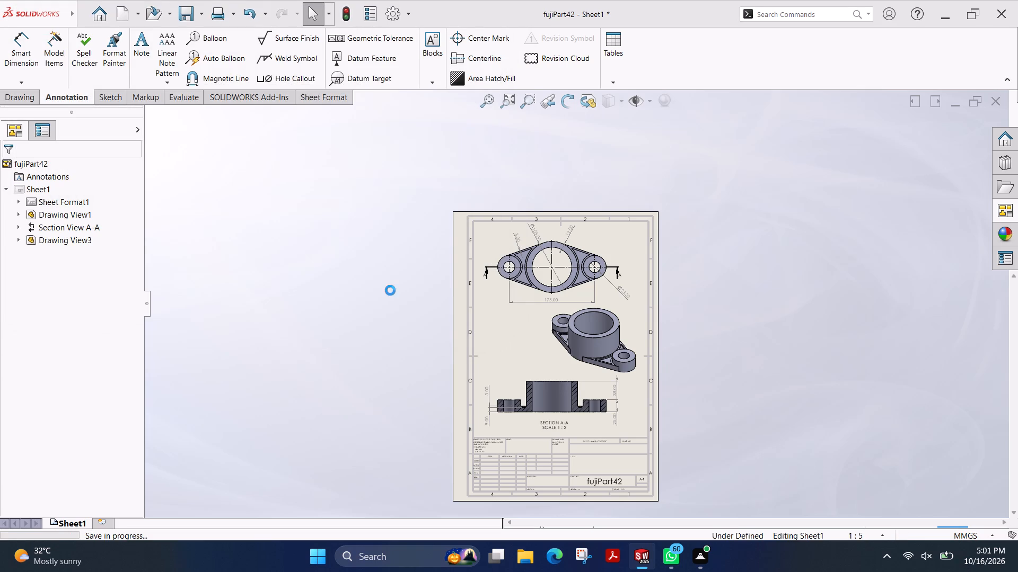